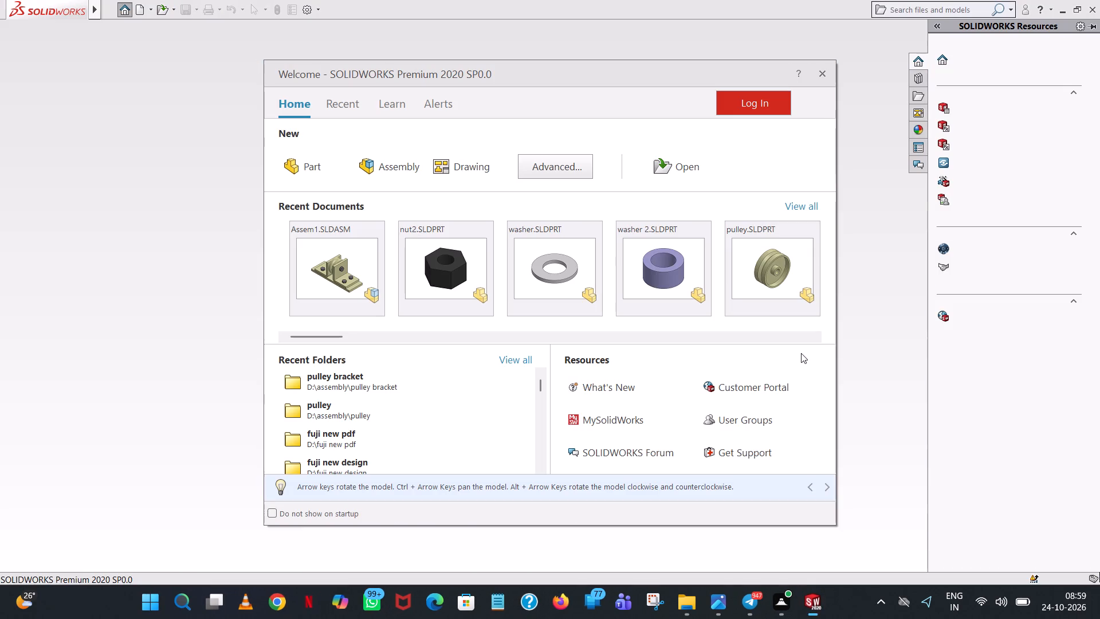
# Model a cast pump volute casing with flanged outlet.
# Create a new part document.
pyautogui.doubleClick(319, 168)
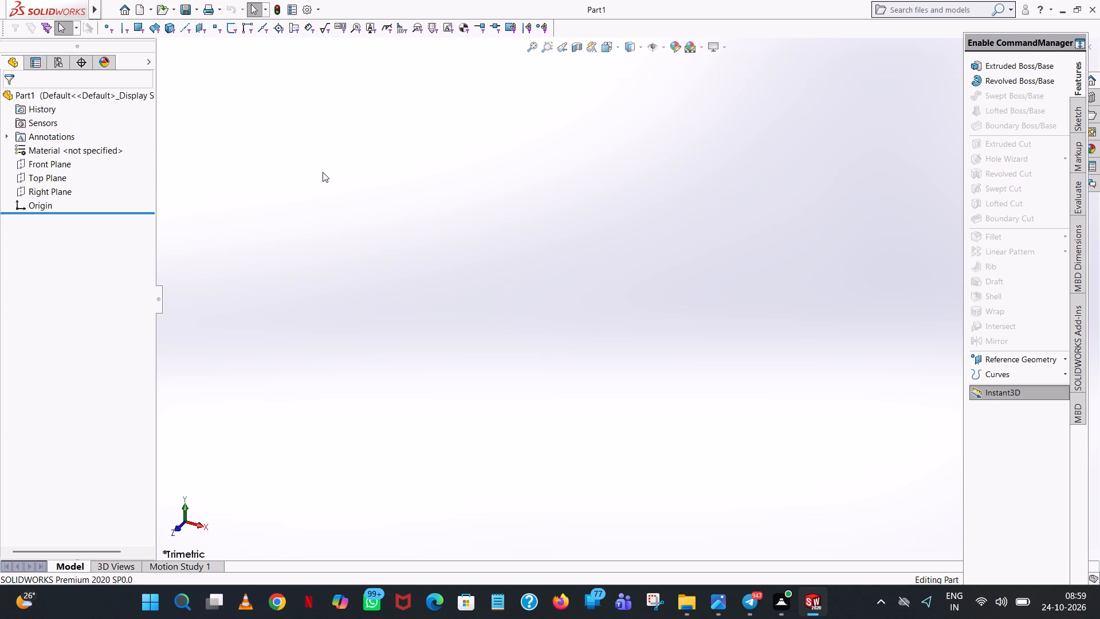
# Sketch a circle with a radius of 60 mm centred on the origin on the Top Plane.
pyautogui.click(39, 179)
pyautogui.click(45, 167)
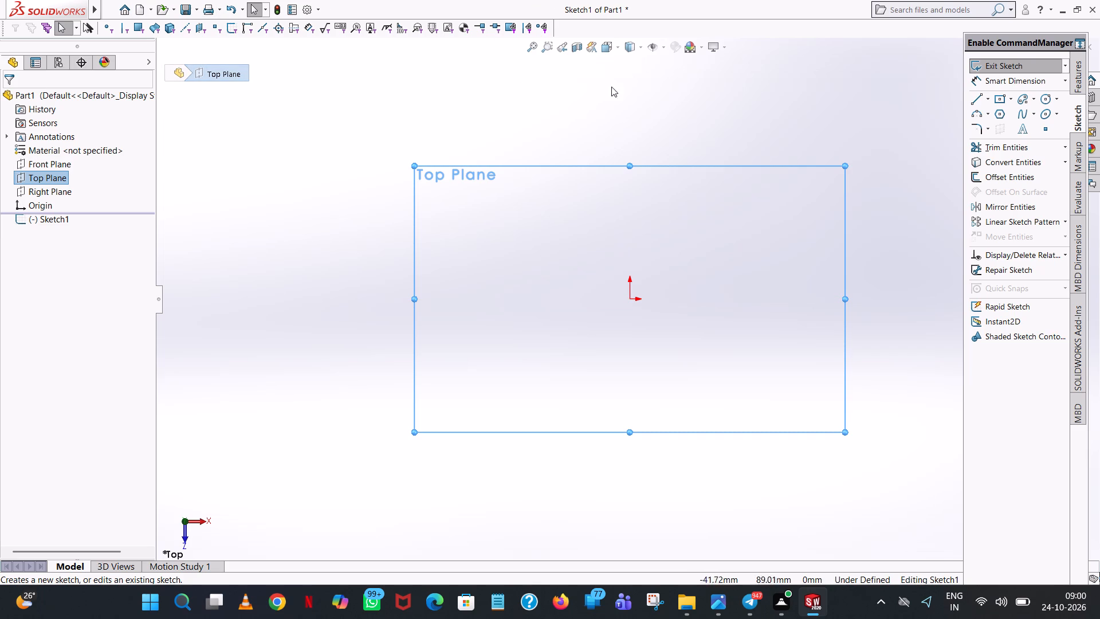
pyautogui.click(1043, 96)
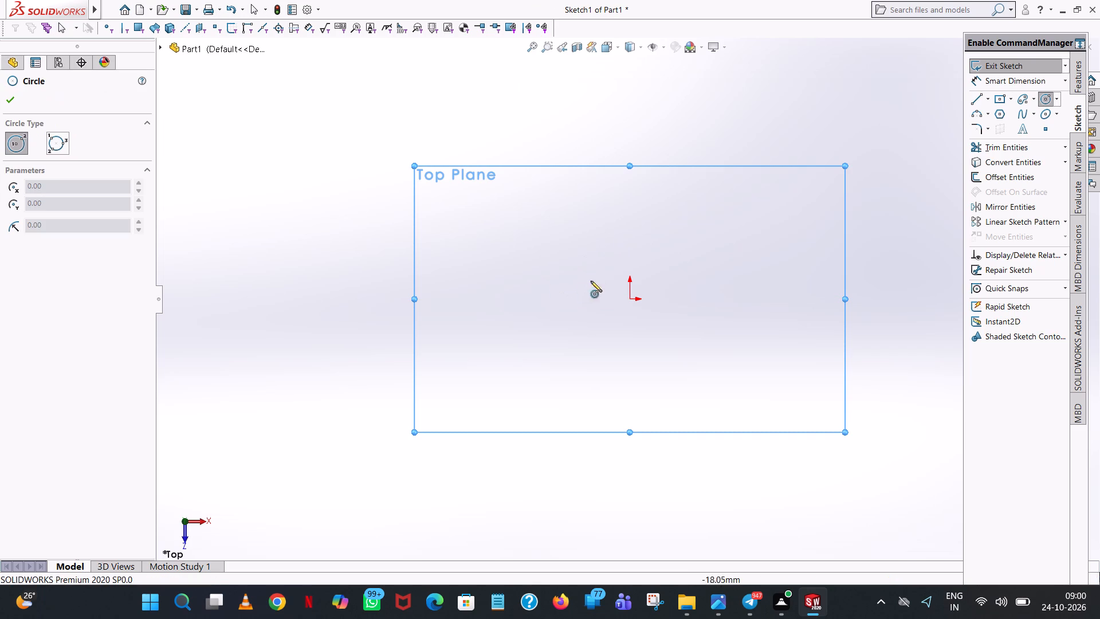
pyautogui.click(628, 299)
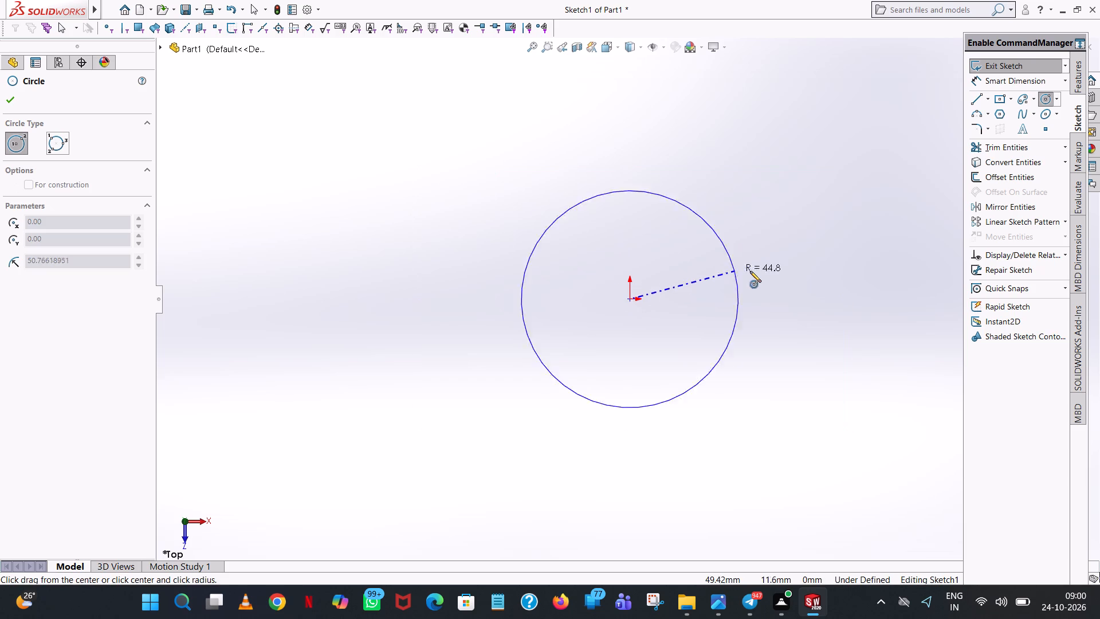
pyautogui.click(750, 271)
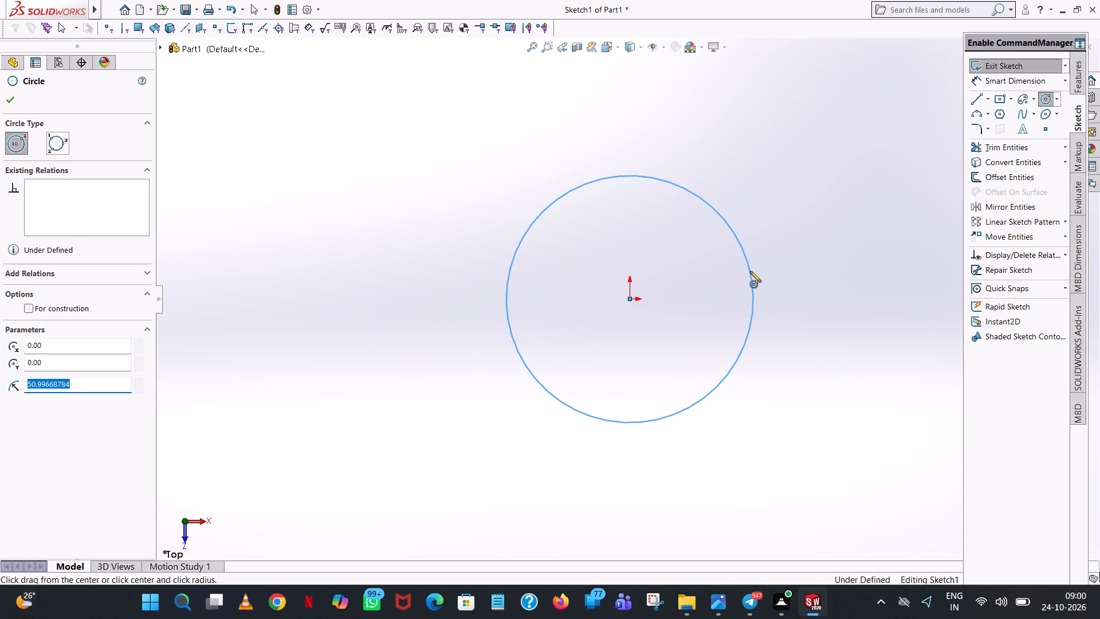
pyautogui.write('60')
pyautogui.press('Return')
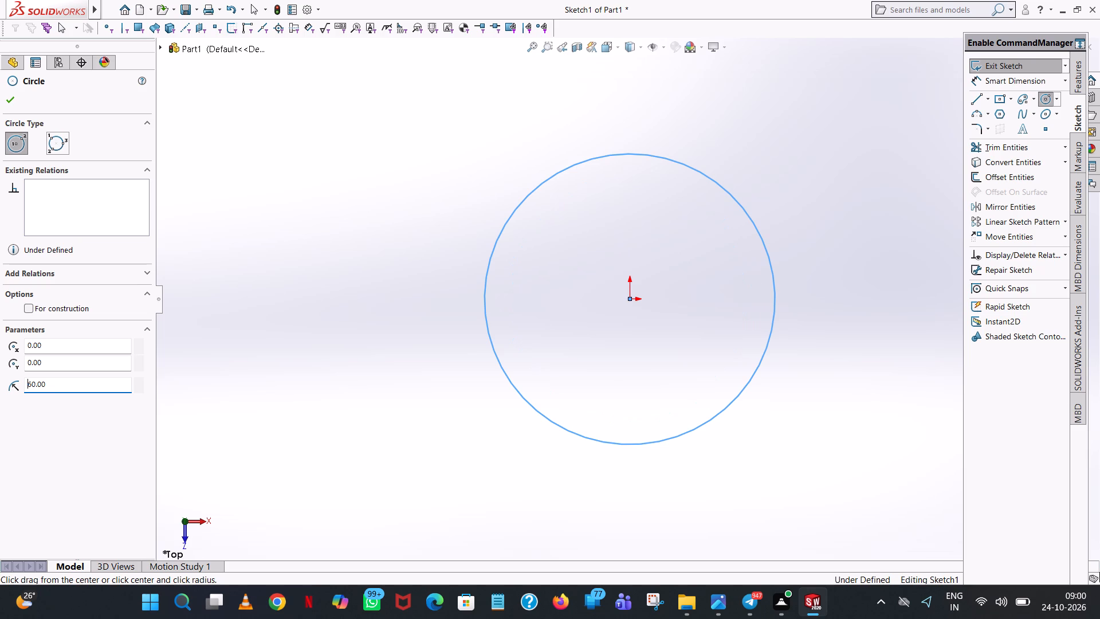
pyautogui.click(10, 97)
pyautogui.click(682, 112)
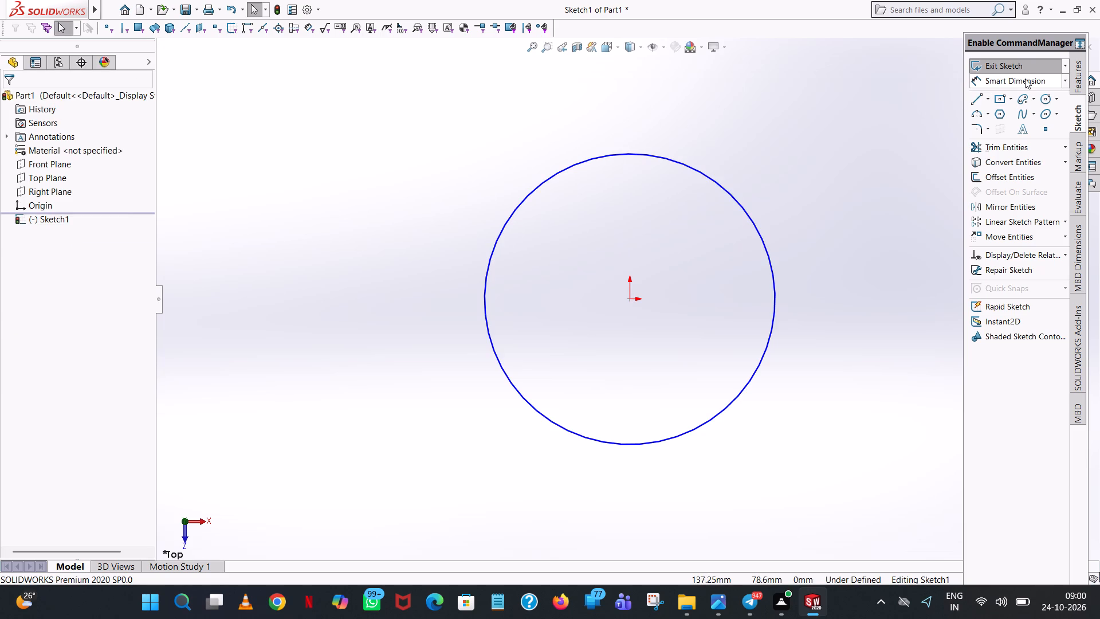
# Add a diameter dimension to the circle, placed above it.
pyautogui.click(1025, 78)
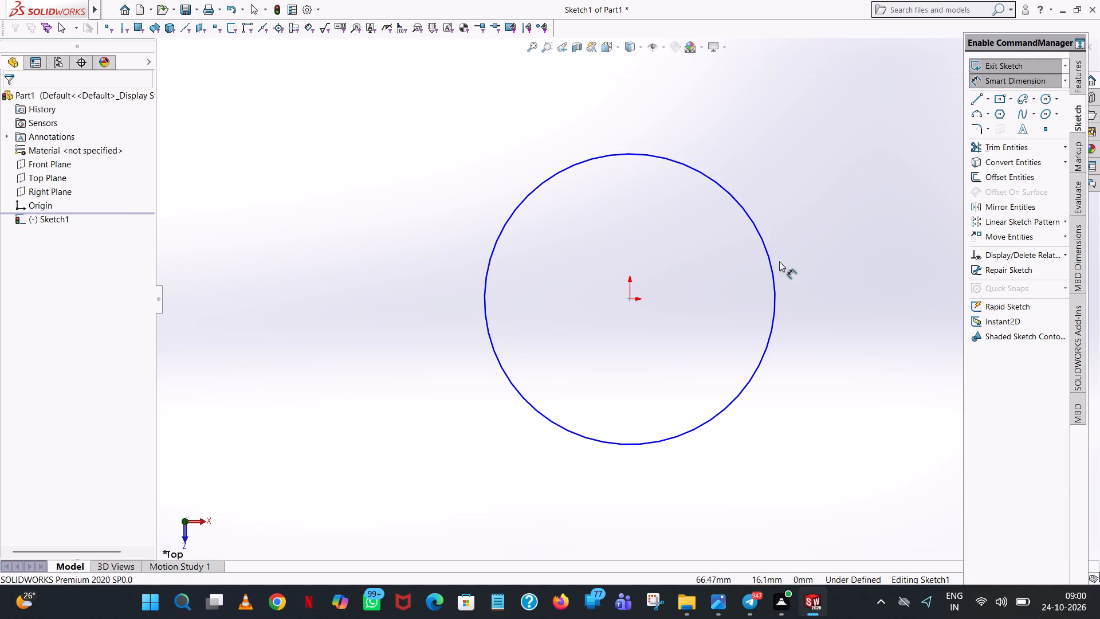
pyautogui.click(653, 158)
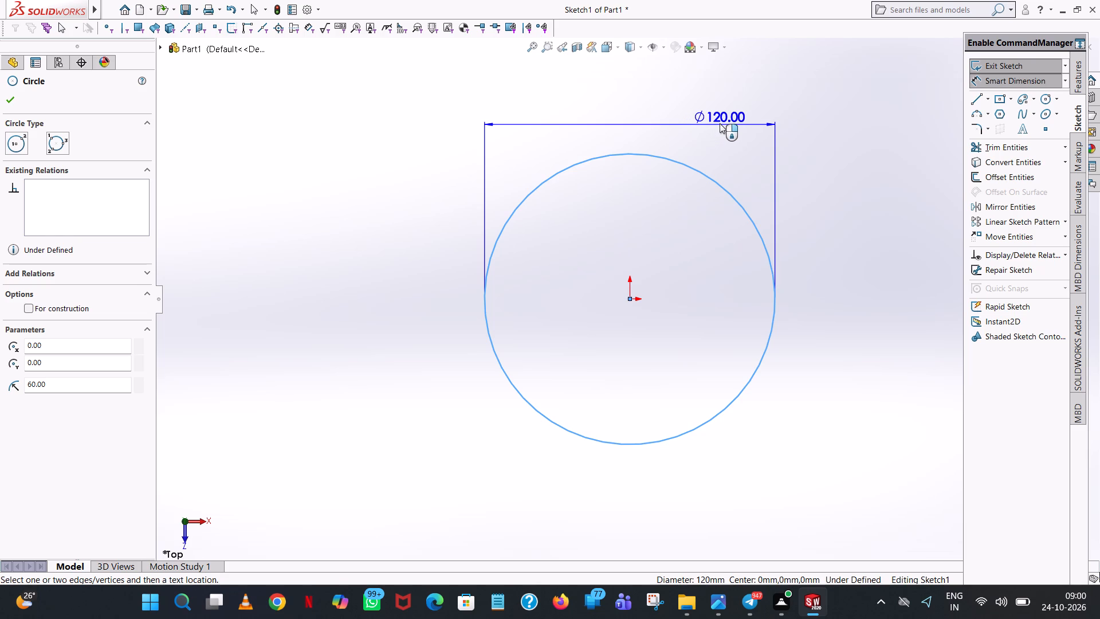
pyautogui.click(720, 123)
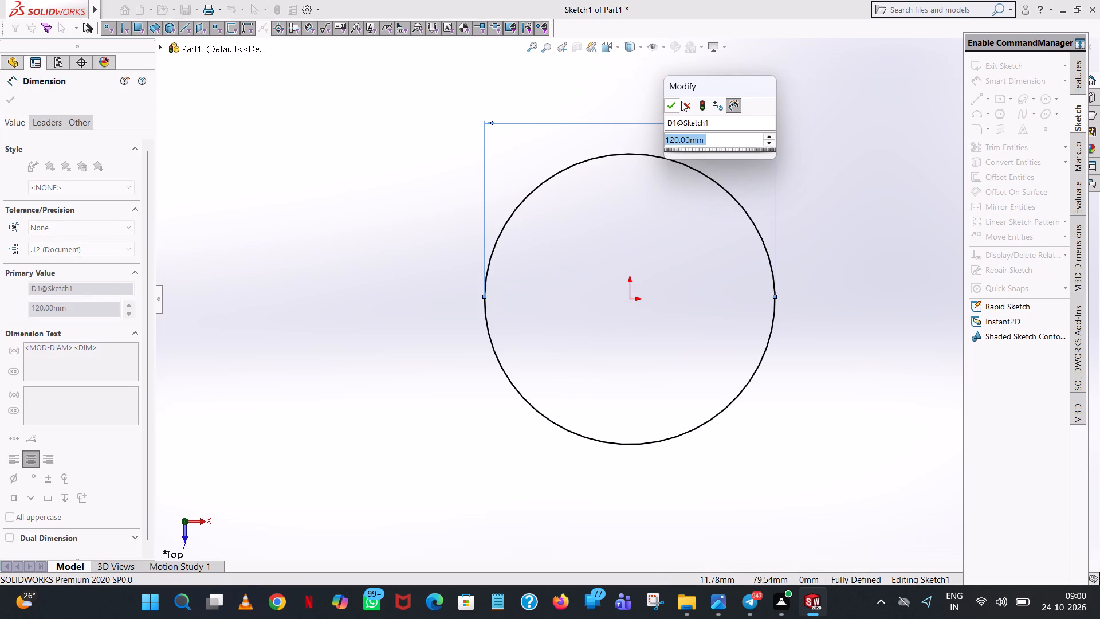
pyautogui.click(677, 103)
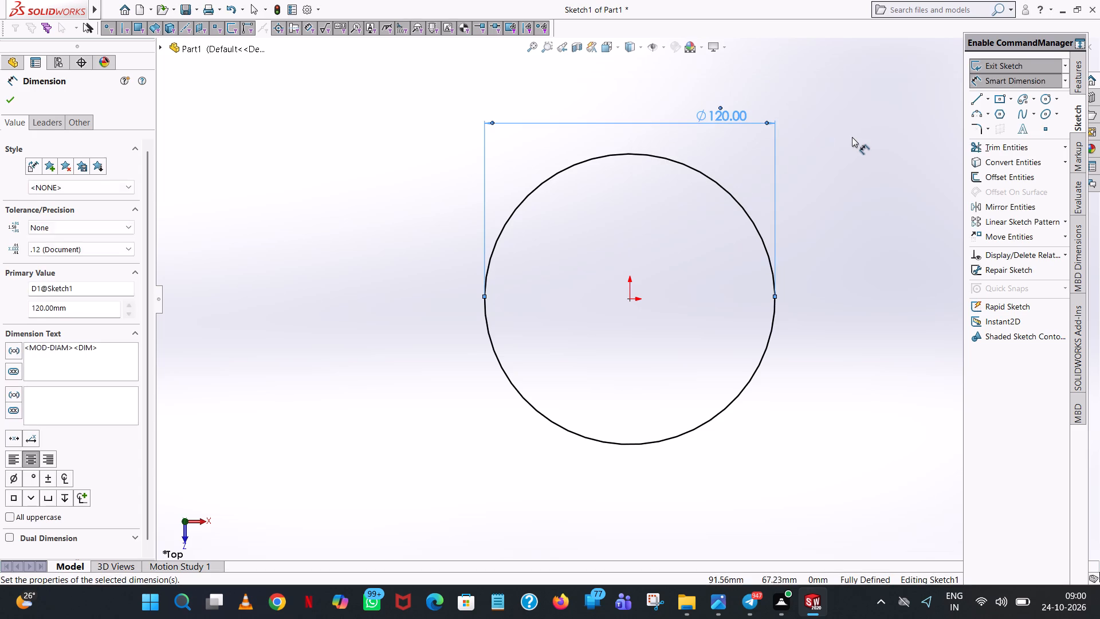
pyautogui.click(852, 137)
# Extrude the circle upward as a blind boss with a depth of 75 mm.
pyautogui.click(1079, 72)
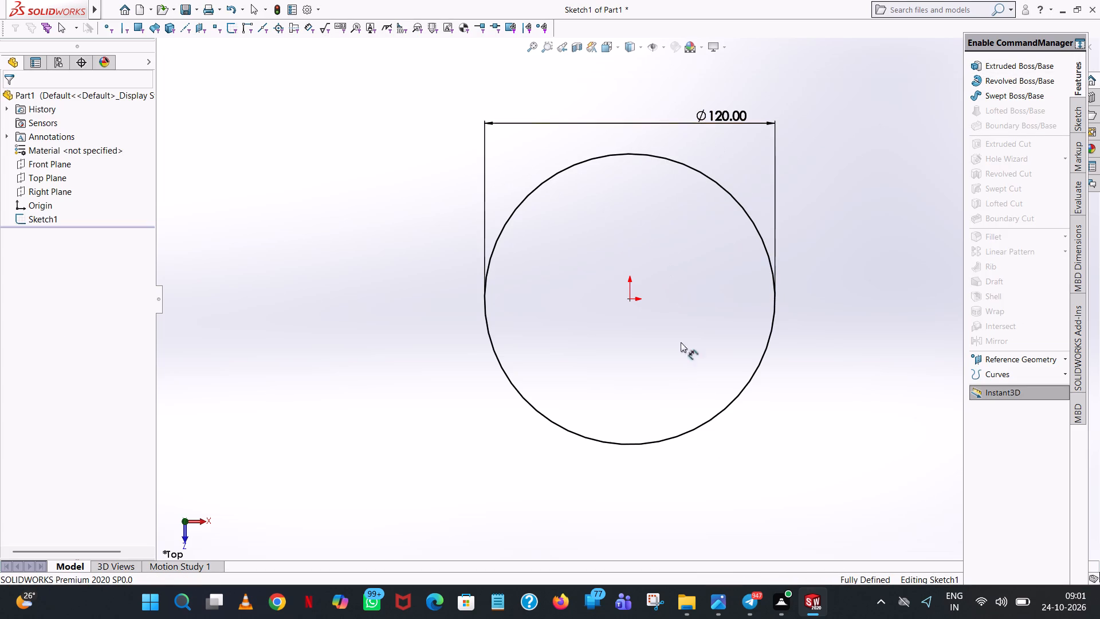
pyautogui.moveTo(708, 438); pyautogui.dragTo(713, 235, button='middle')
pyautogui.scroll(1, 679, 395)
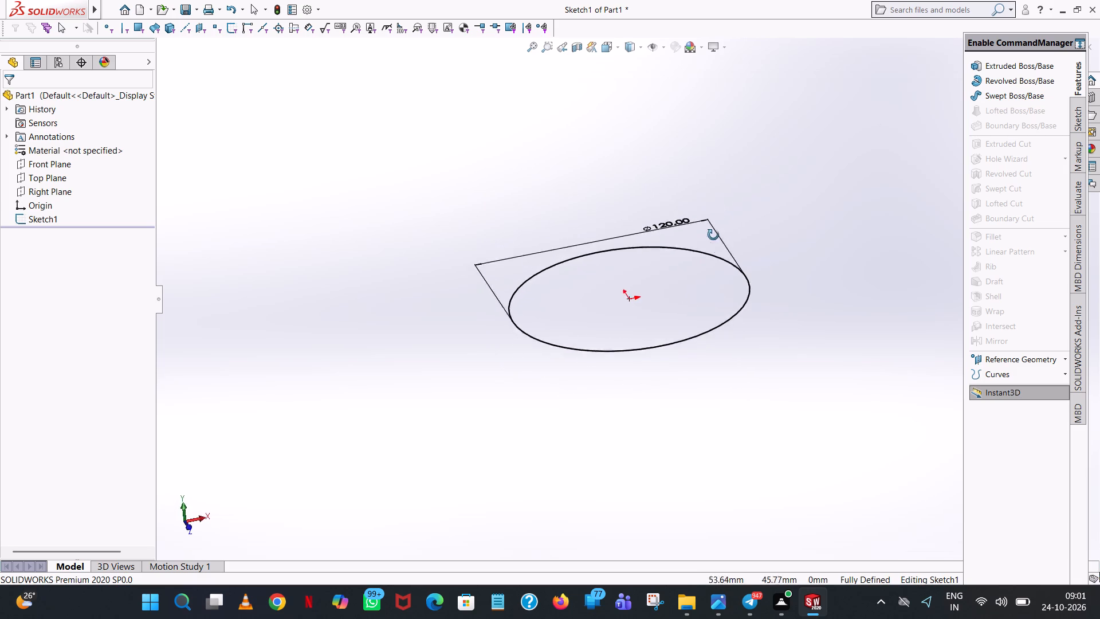
pyautogui.moveTo(713, 235); pyautogui.dragTo(744, 181, button='middle')
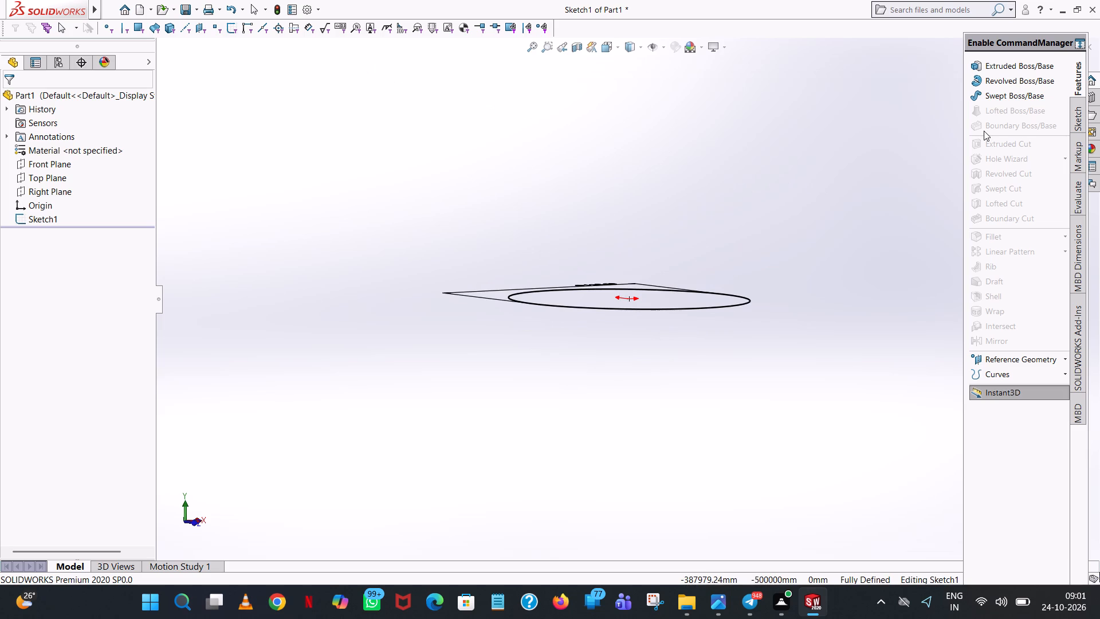
pyautogui.click(1022, 63)
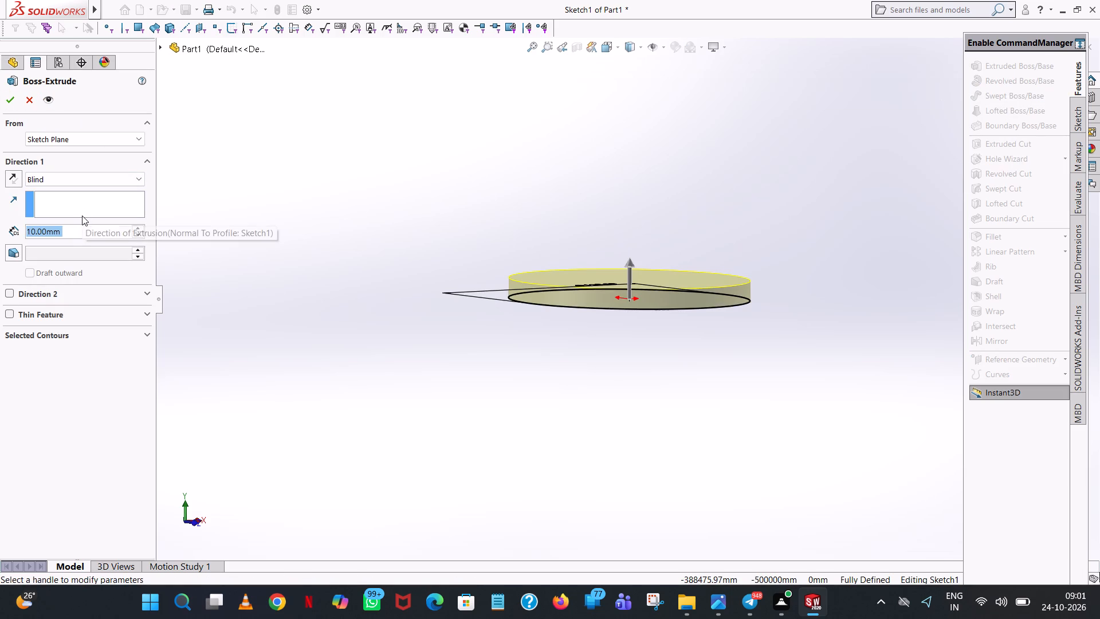
pyautogui.write('75')
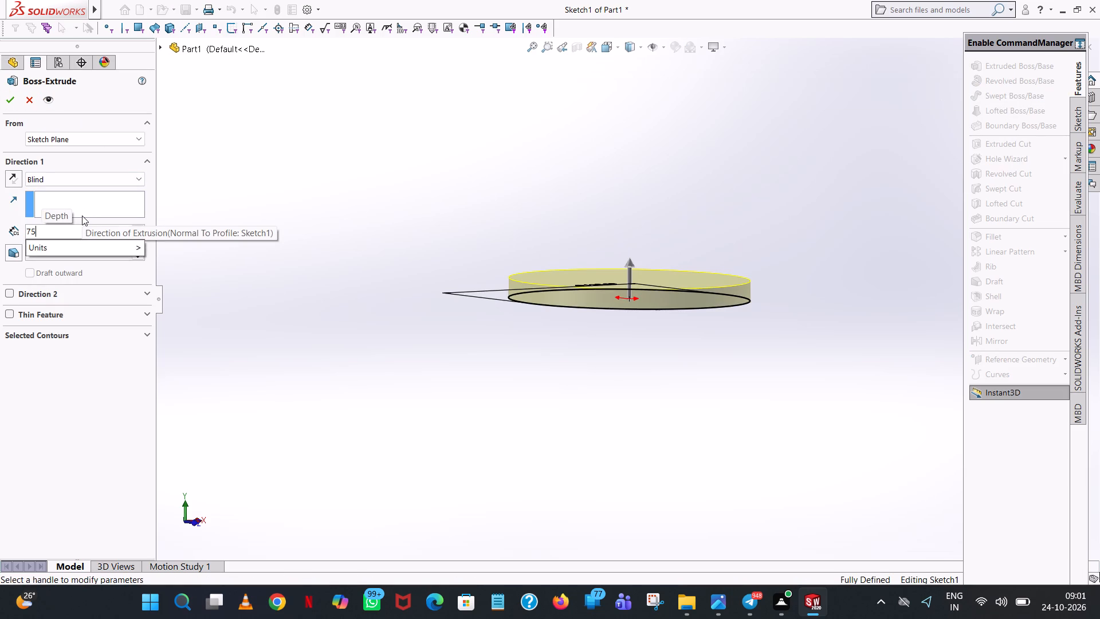
pyautogui.press('Return')
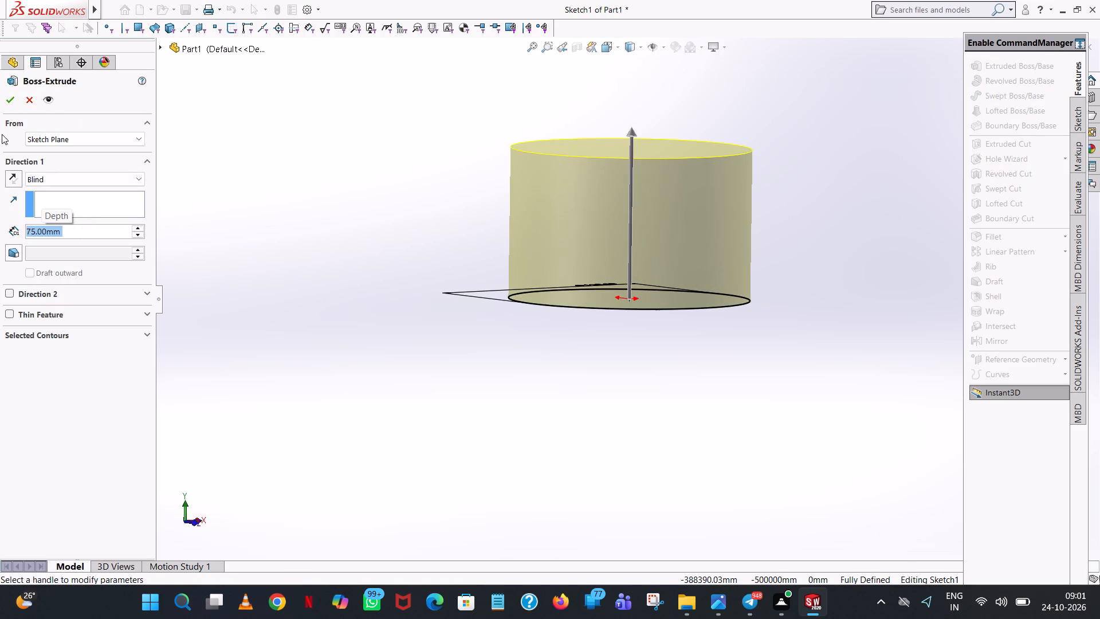
pyautogui.click(6, 97)
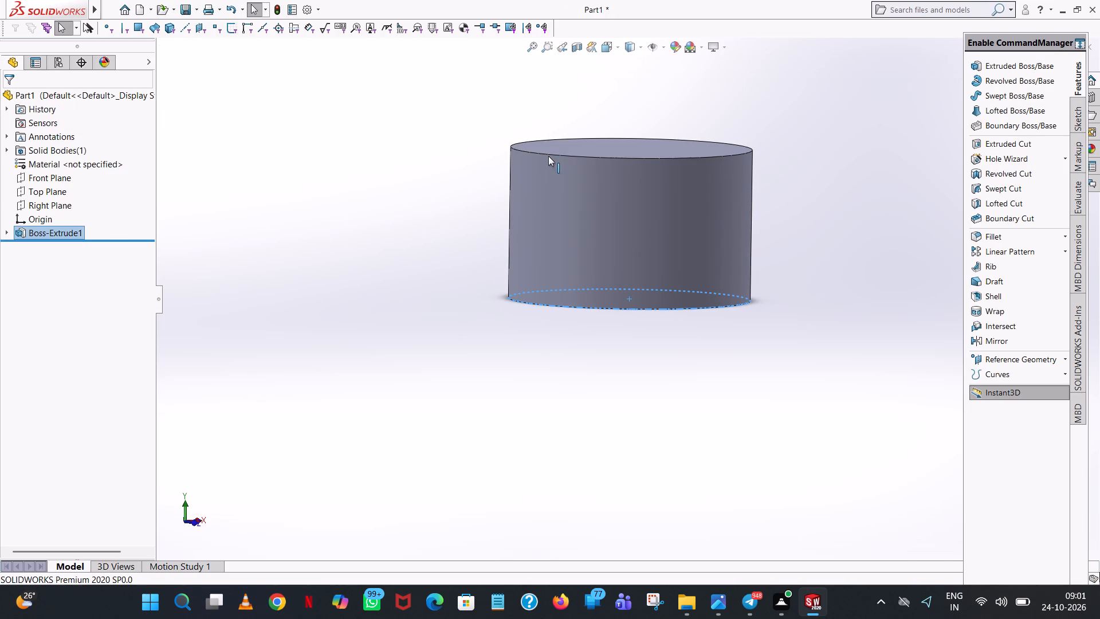
pyautogui.click(611, 104)
# Create a reference plane offset 20 mm above the cylinder's top face.
pyautogui.scroll(2, 614, 103)
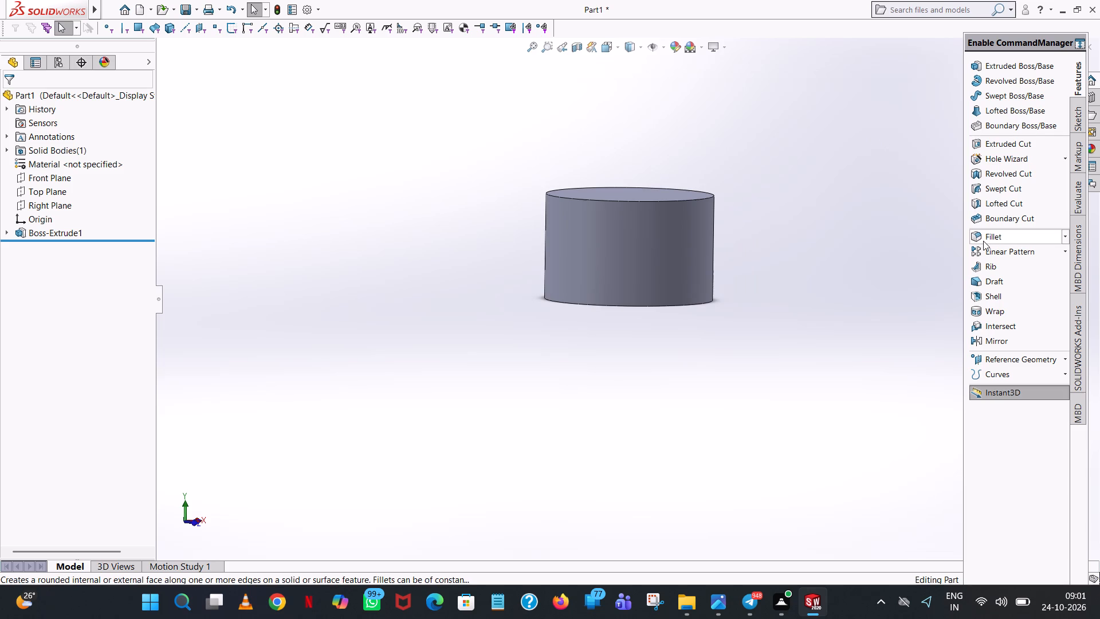
pyautogui.click(1041, 358)
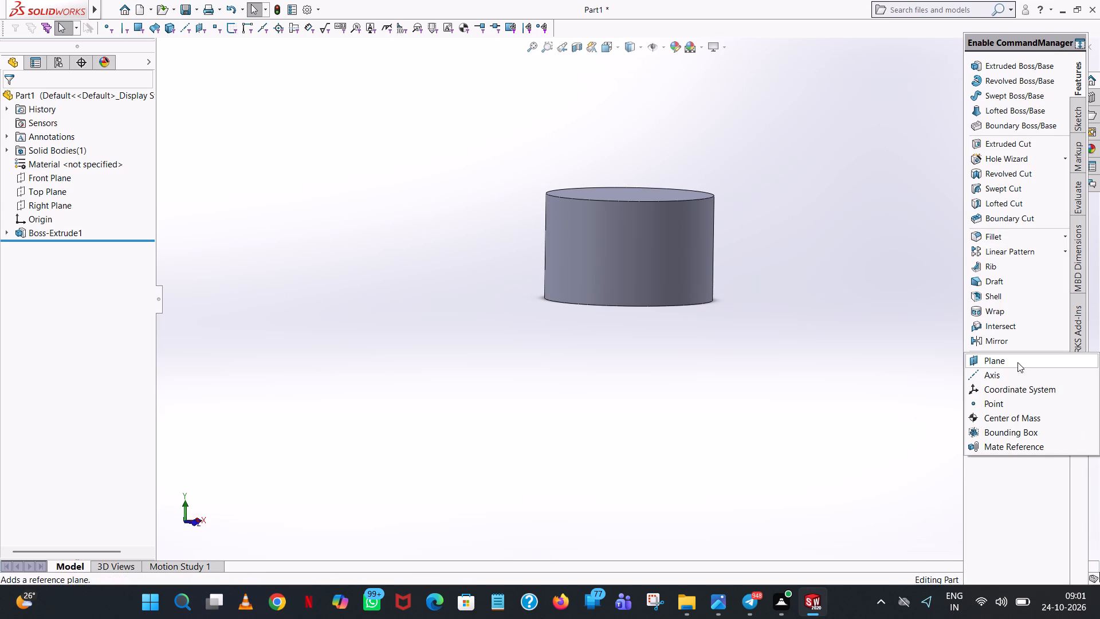
pyautogui.click(1012, 364)
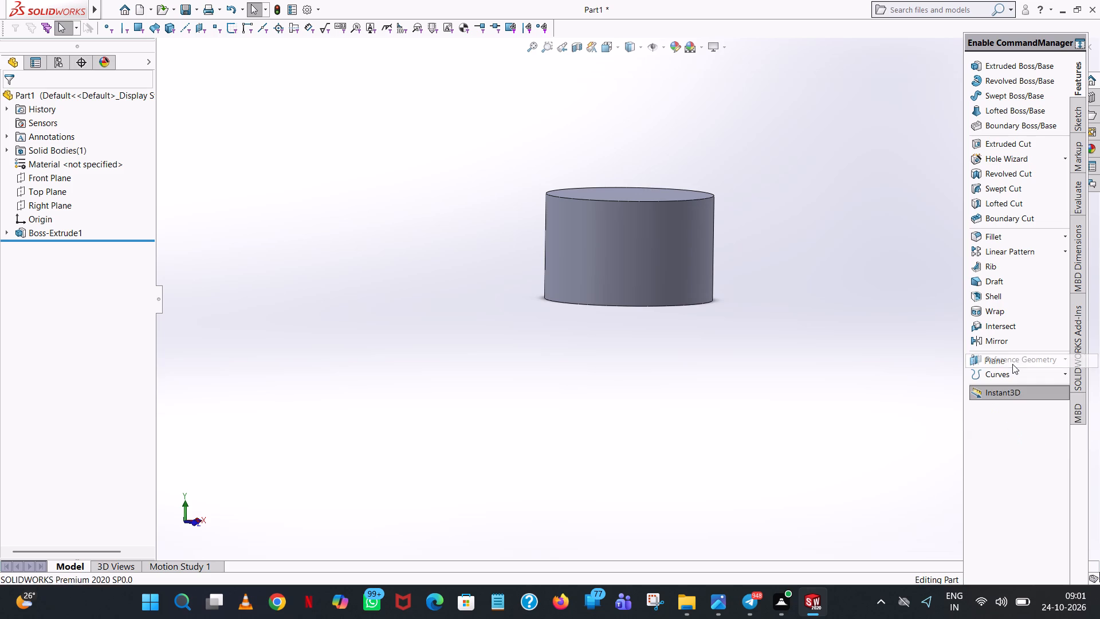
pyautogui.scroll(1, 761, 185)
pyautogui.moveTo(763, 191); pyautogui.dragTo(774, 233, button='middle')
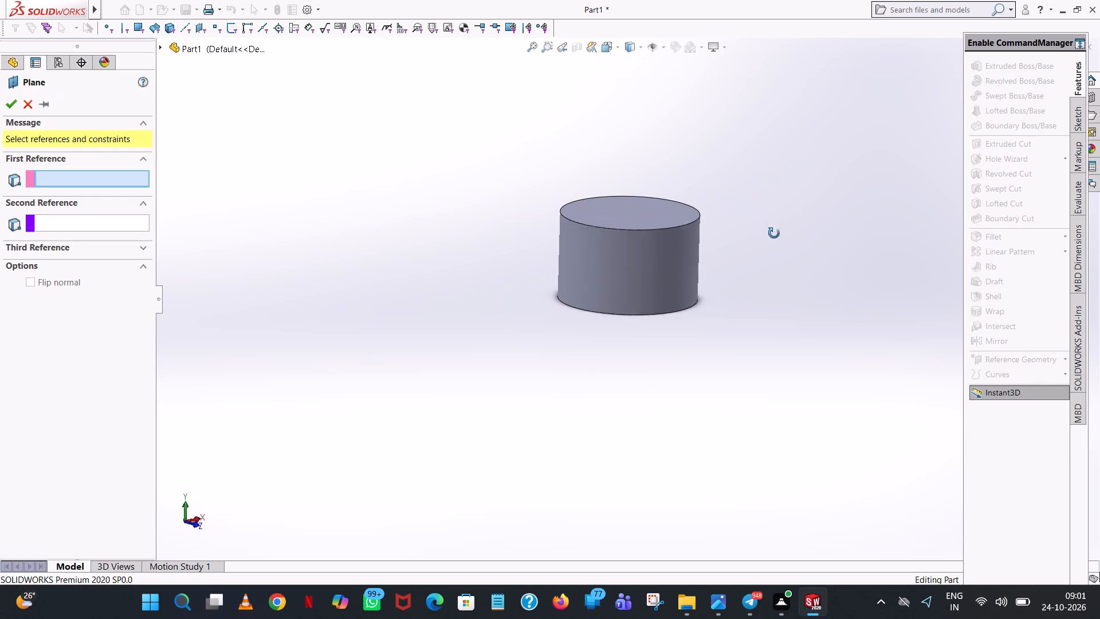
pyautogui.moveTo(774, 233); pyautogui.dragTo(782, 292, button='middle')
pyautogui.scroll(-6, 645, 207)
pyautogui.click(639, 266)
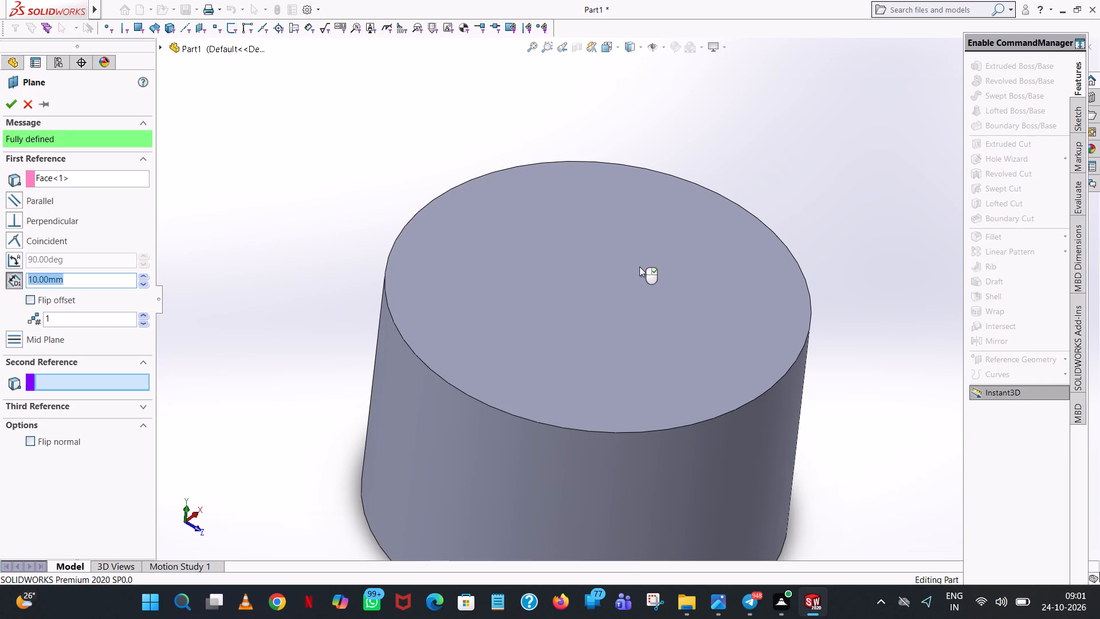
pyautogui.scroll(6, 643, 264)
pyautogui.scroll(3, 707, 361)
pyautogui.moveTo(708, 361); pyautogui.dragTo(757, 289, button='middle')
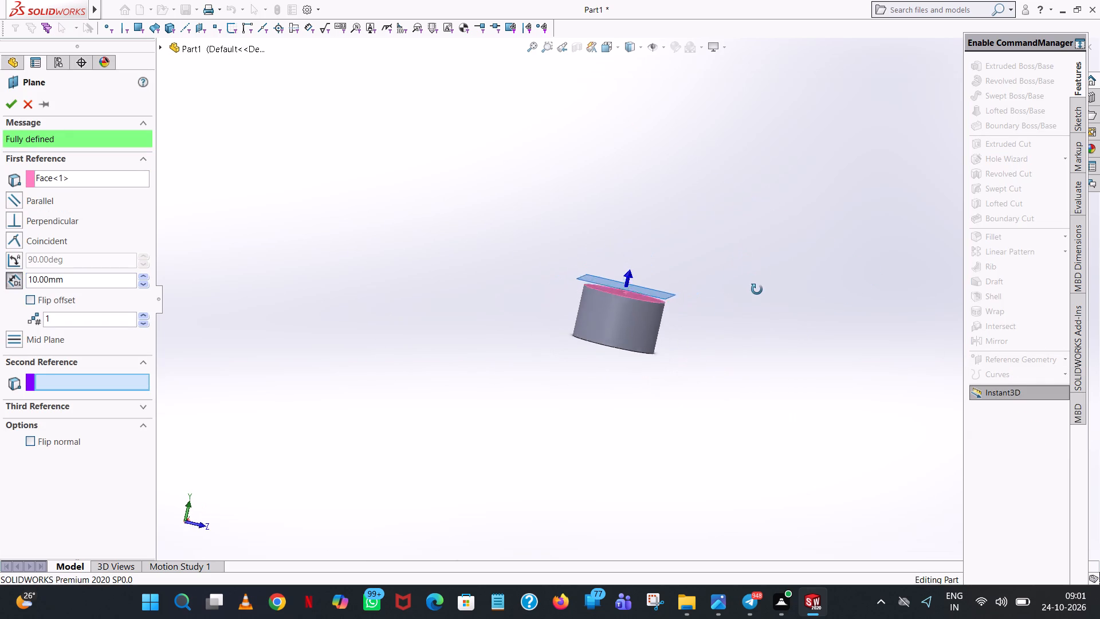
pyautogui.moveTo(757, 289); pyautogui.dragTo(757, 292, button='middle')
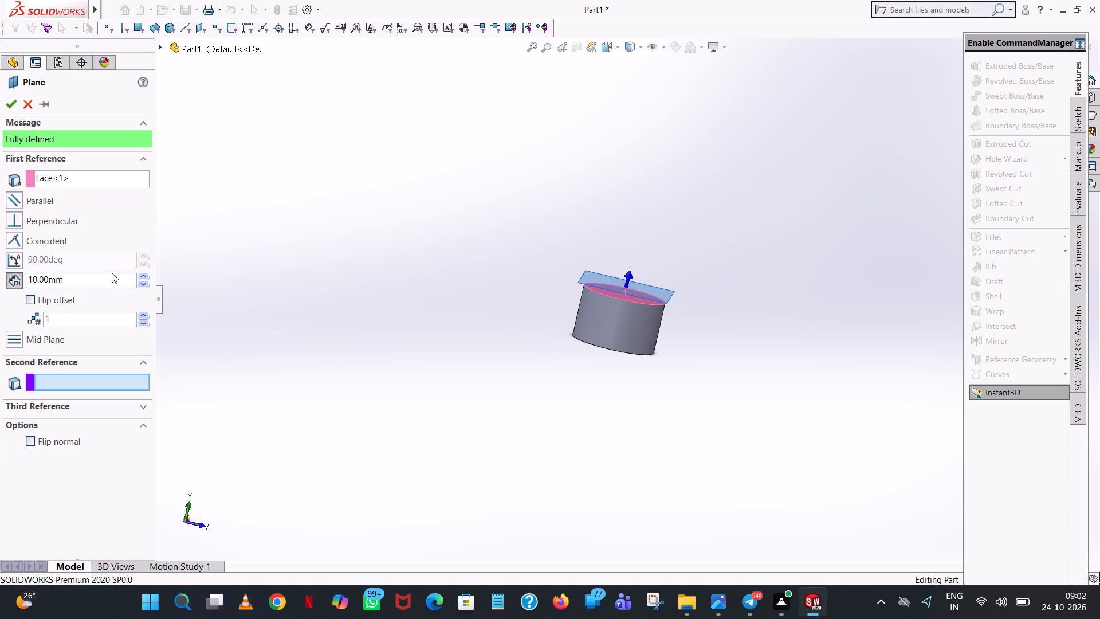
pyautogui.click(146, 276)
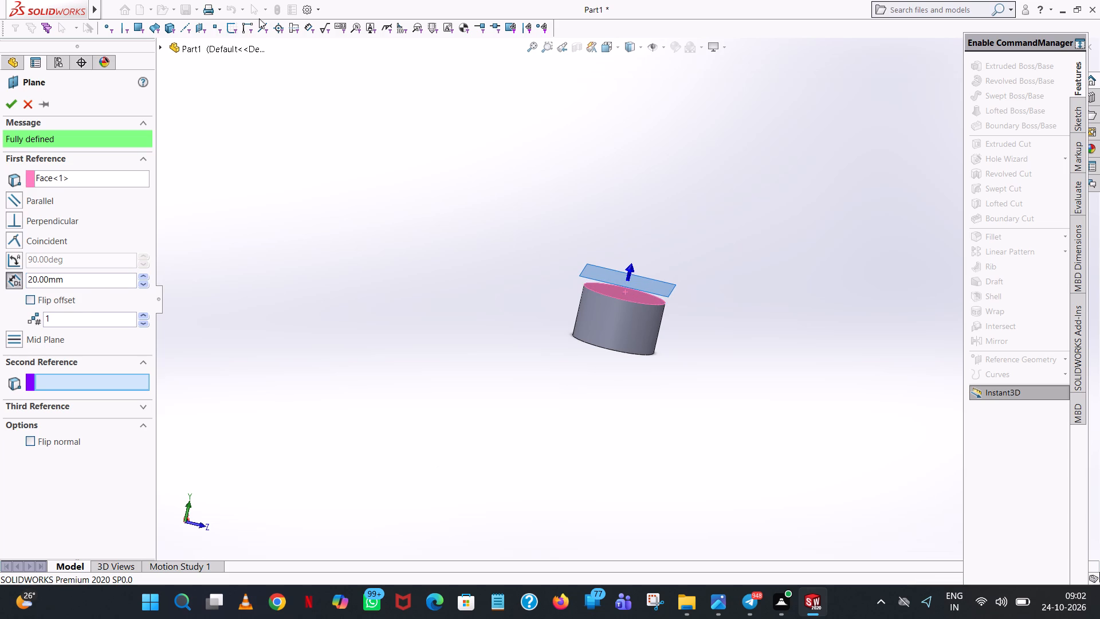
pyautogui.click(10, 101)
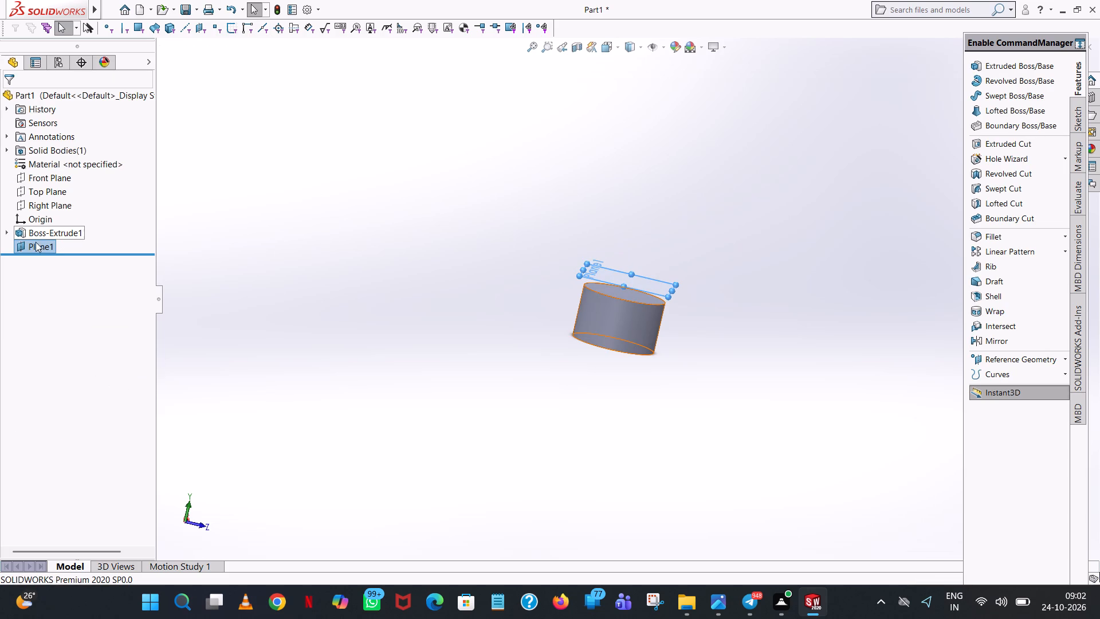
# Start a sketch on the new offset plane above the cylinder.
pyautogui.click(28, 244)
pyautogui.click(36, 233)
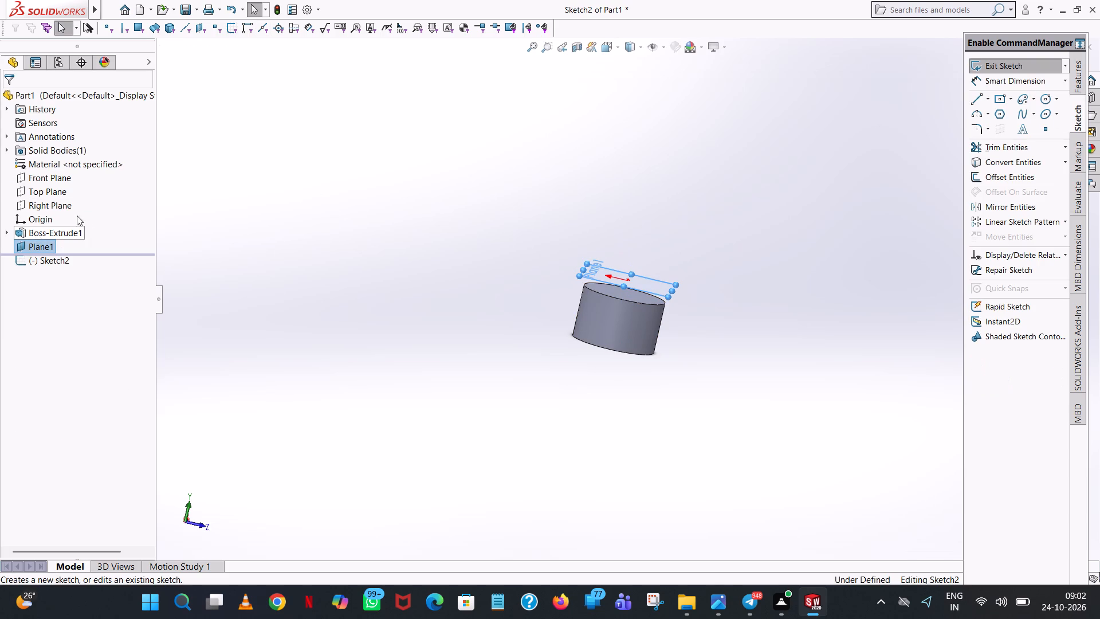
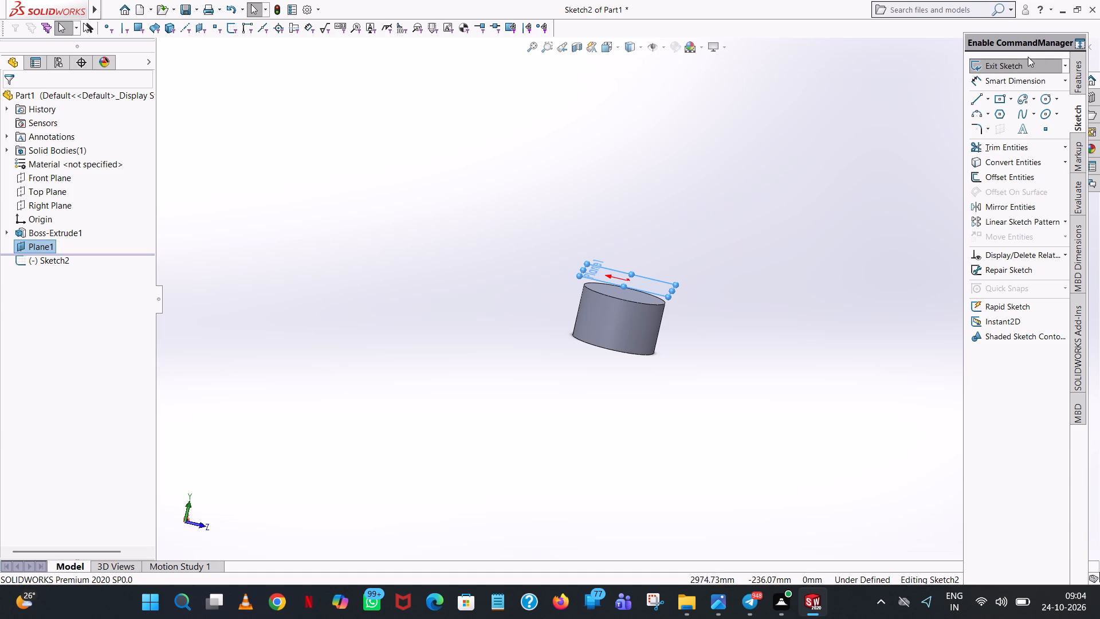
# Exit the empty sketch on the offset plane without drawing anything.
pyautogui.click(1011, 66)
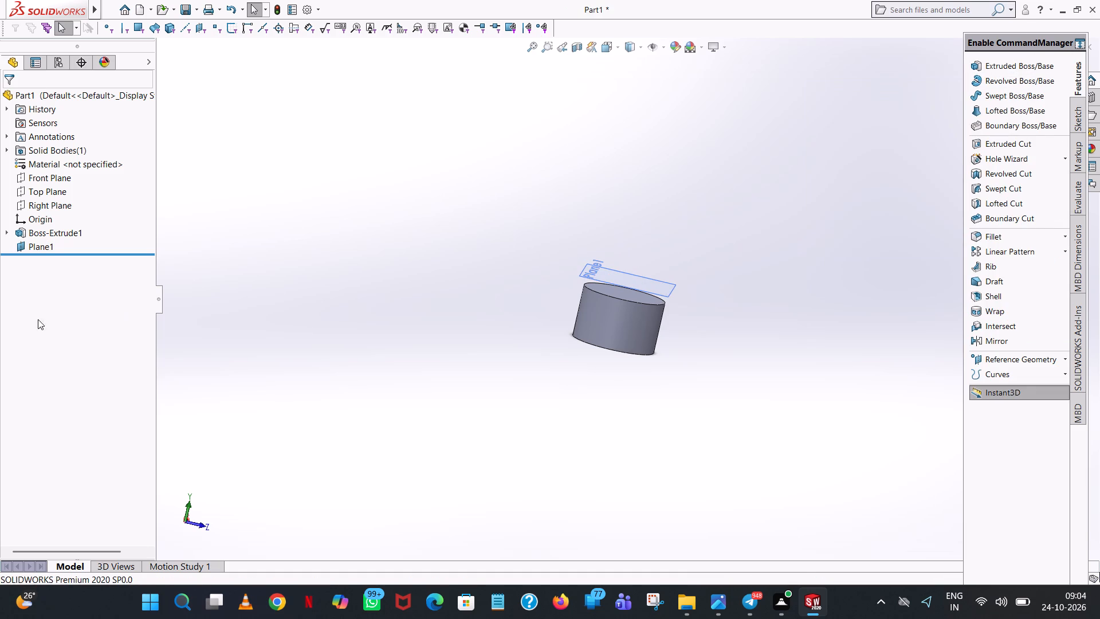
# Edit the cylinder's base sketch, set the circle's diameter to 140 mm, and exit the sketch to rebuild the boss.
pyautogui.click(9, 231)
pyautogui.click(50, 249)
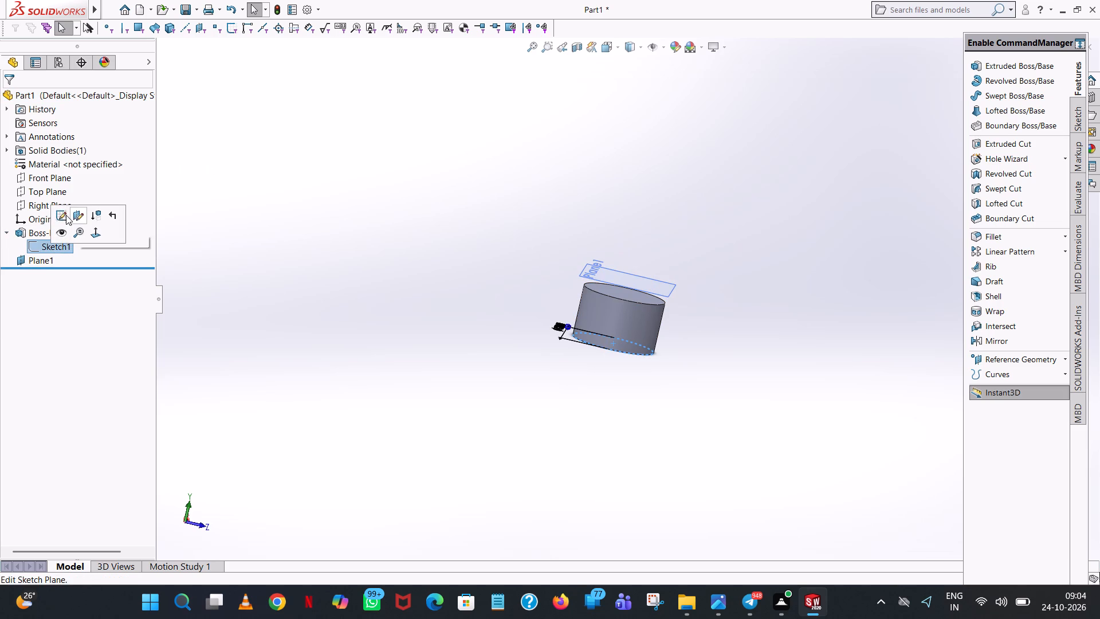
pyautogui.click(66, 215)
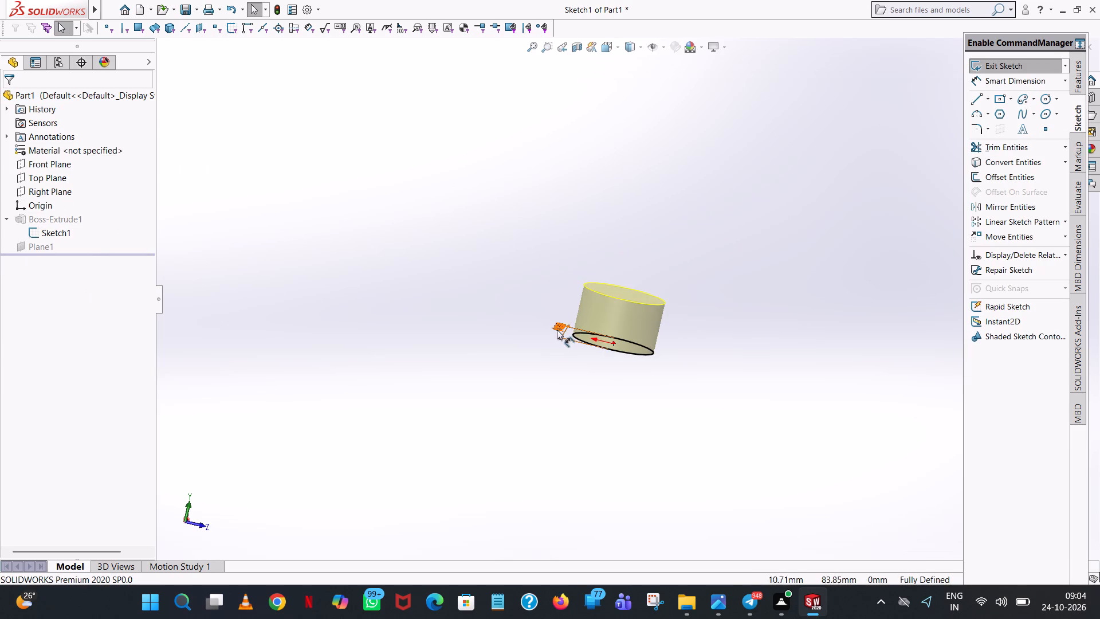
pyautogui.moveTo(560, 379); pyautogui.dragTo(550, 512, button='middle')
pyautogui.click(560, 312)
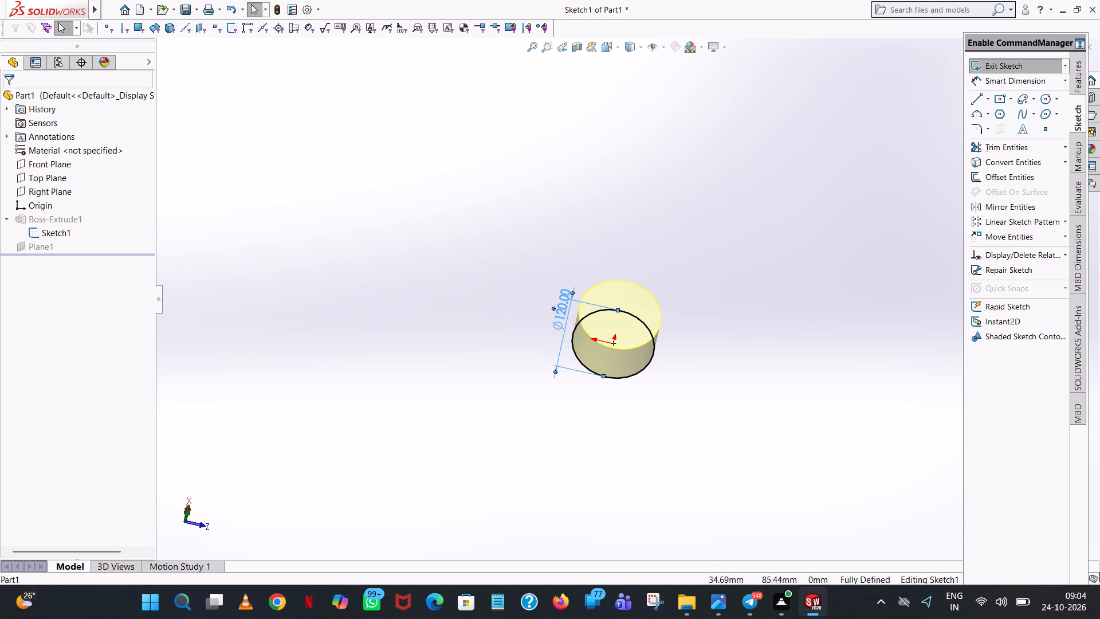
pyautogui.click(560, 309)
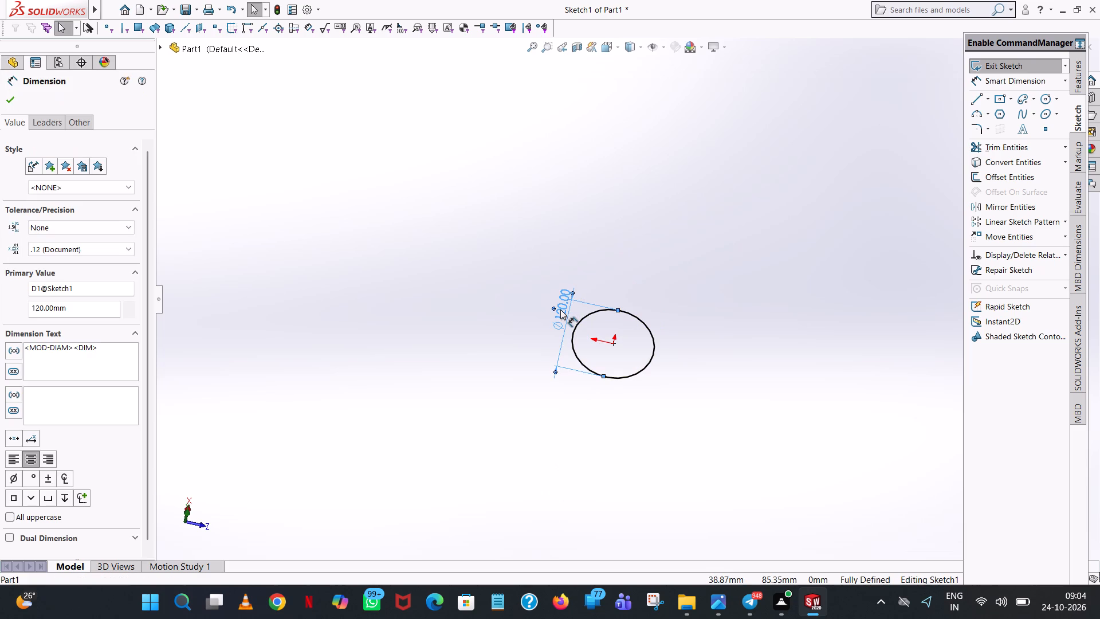
pyautogui.doubleClick(560, 309)
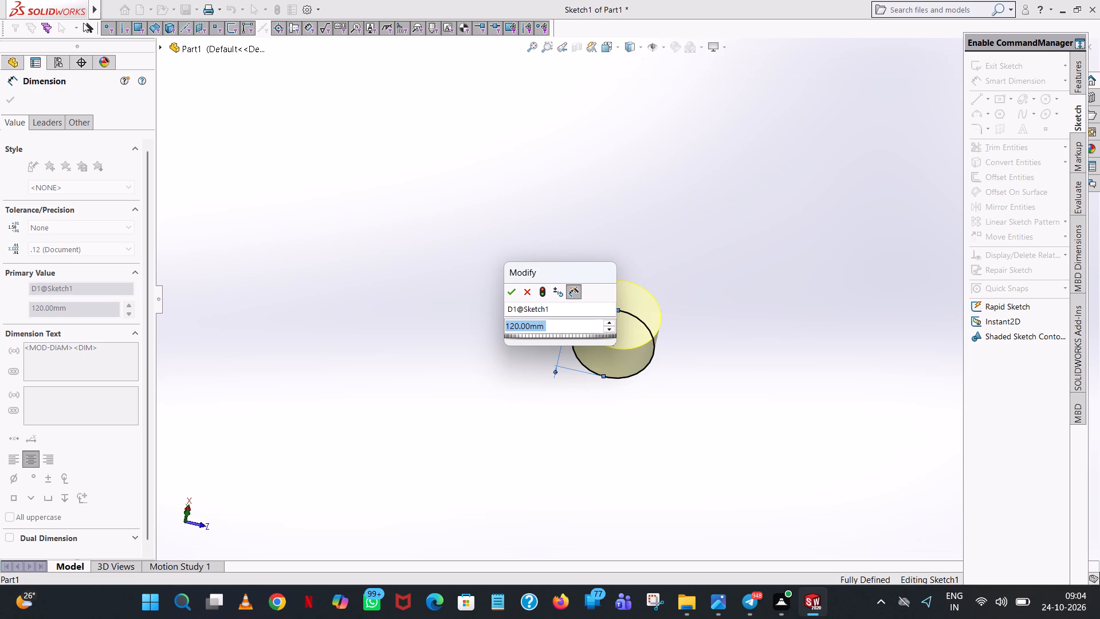
pyautogui.write('140')
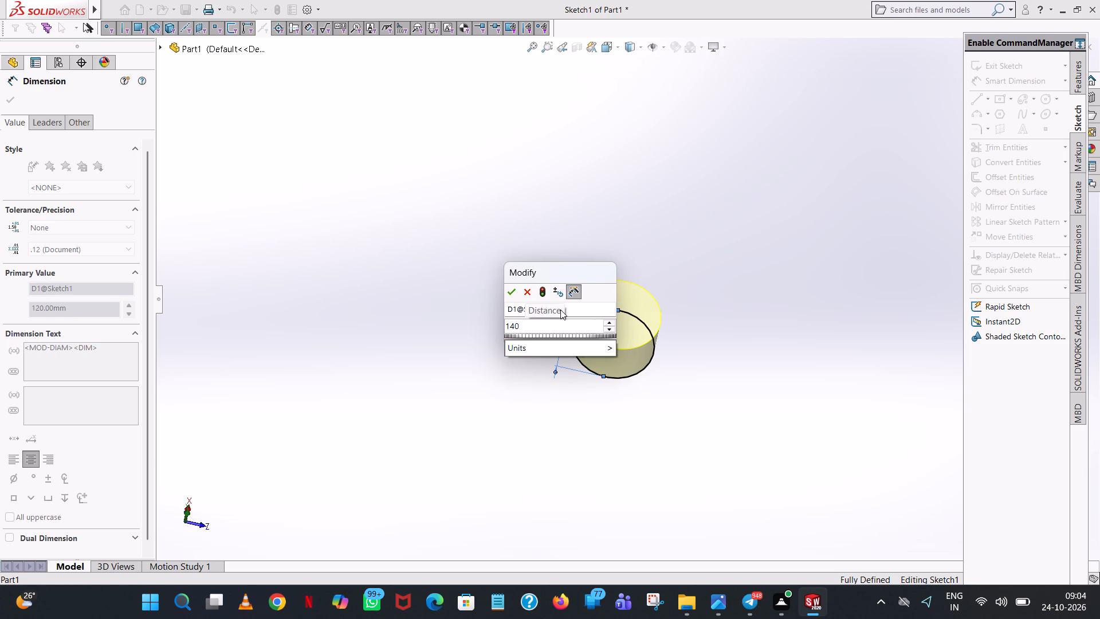
pyautogui.press('Return')
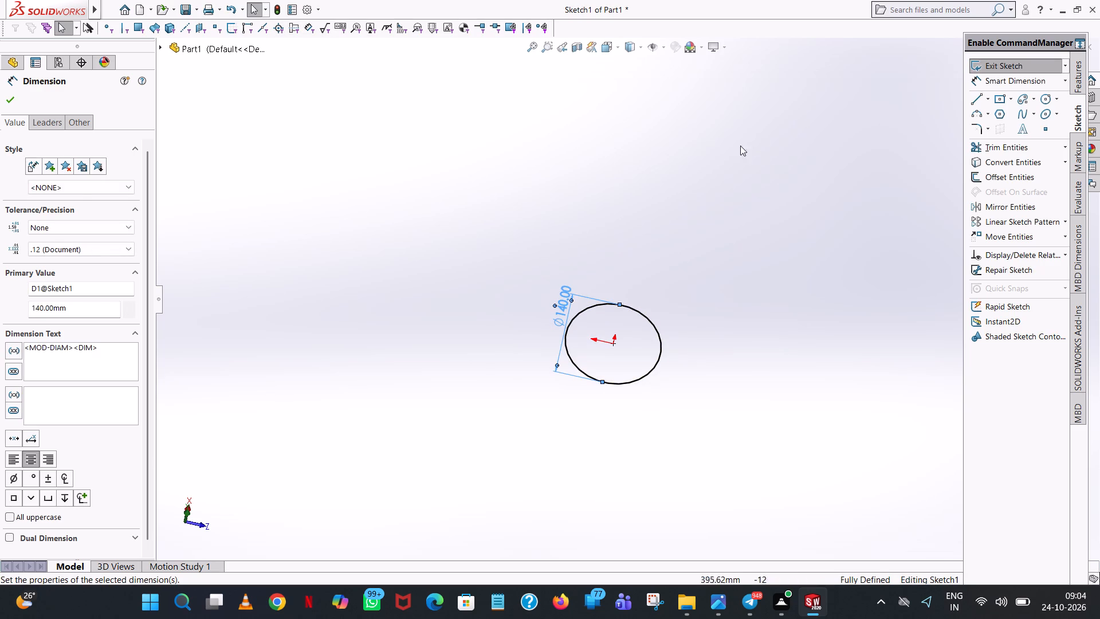
pyautogui.click(717, 150)
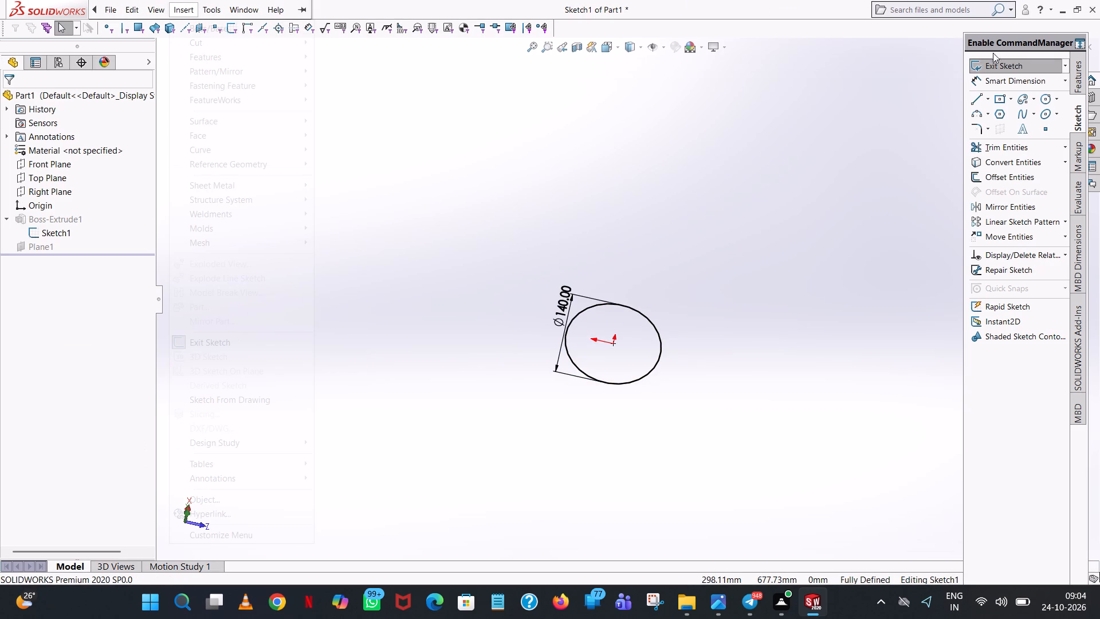
pyautogui.click(763, 179)
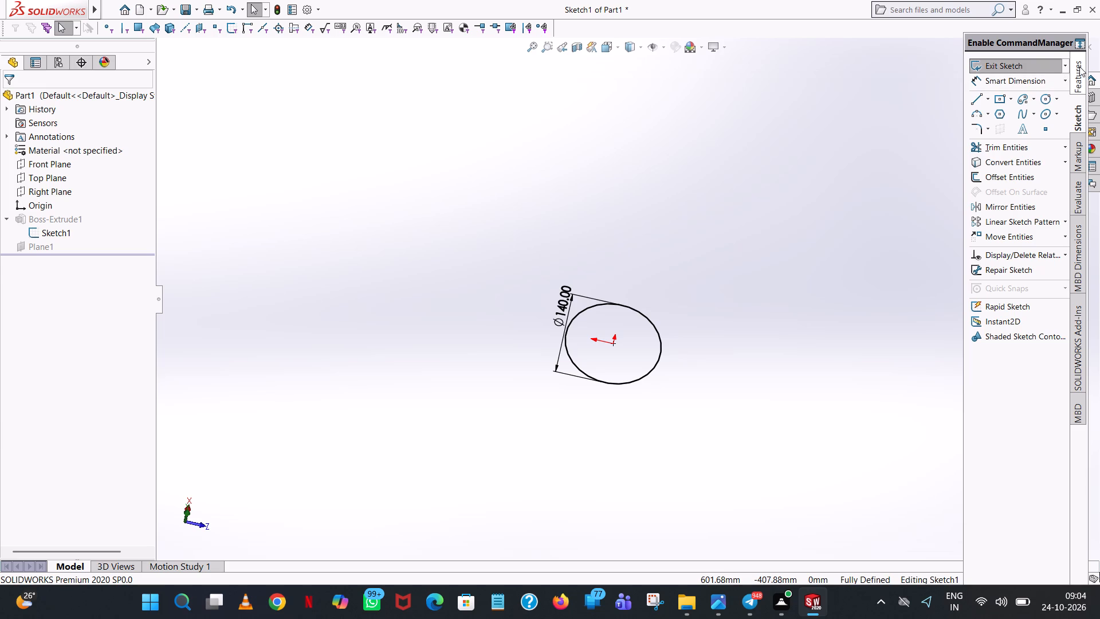
pyautogui.click(1079, 67)
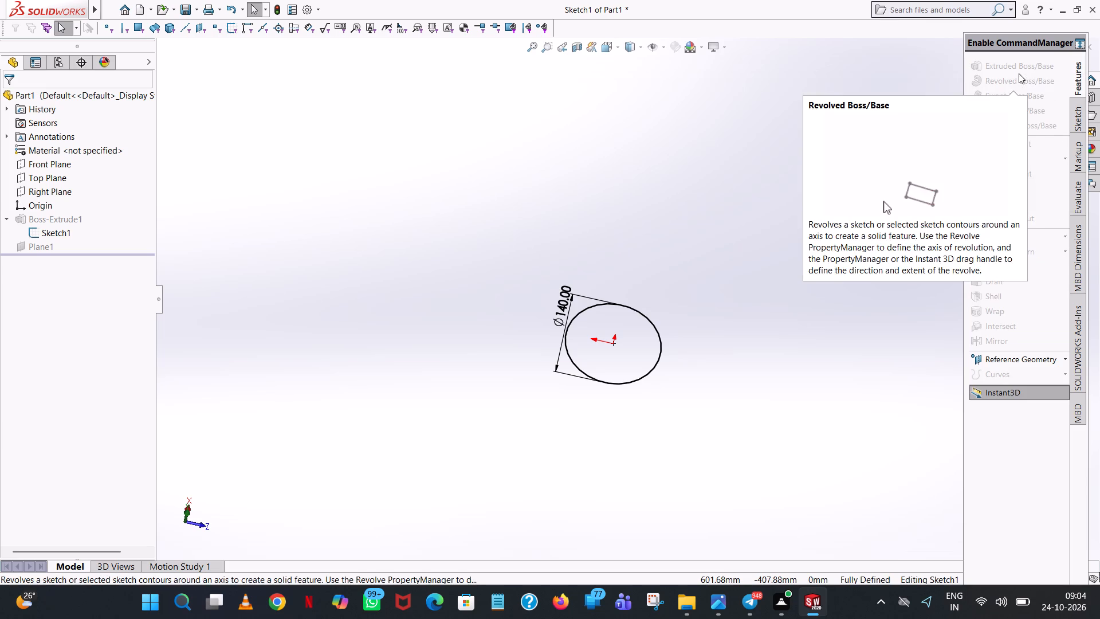
pyautogui.click(1075, 120)
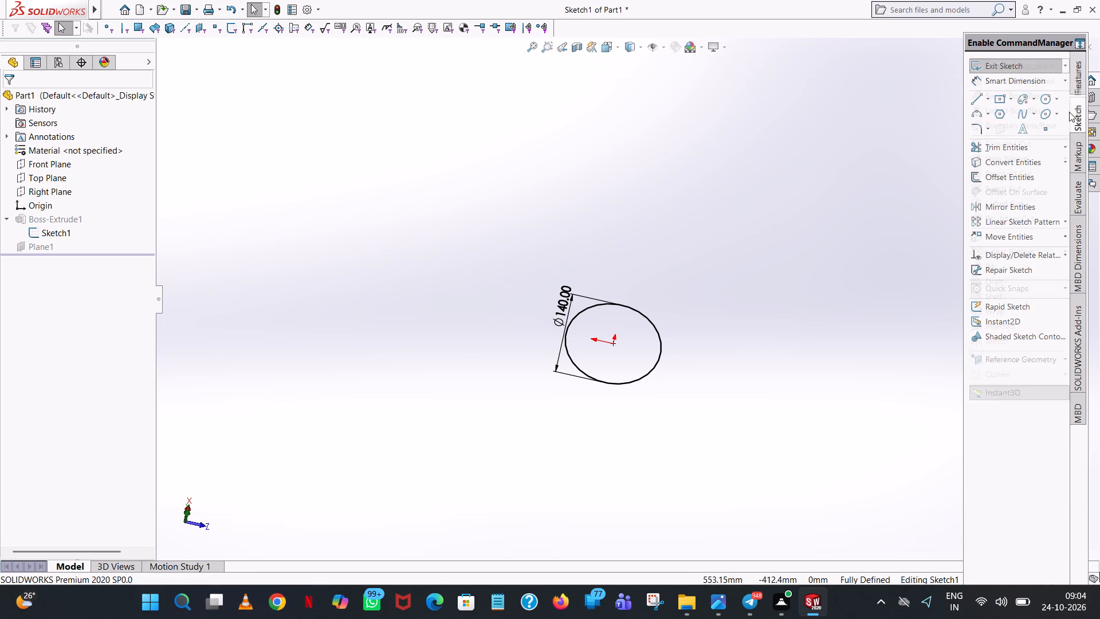
pyautogui.click(1002, 61)
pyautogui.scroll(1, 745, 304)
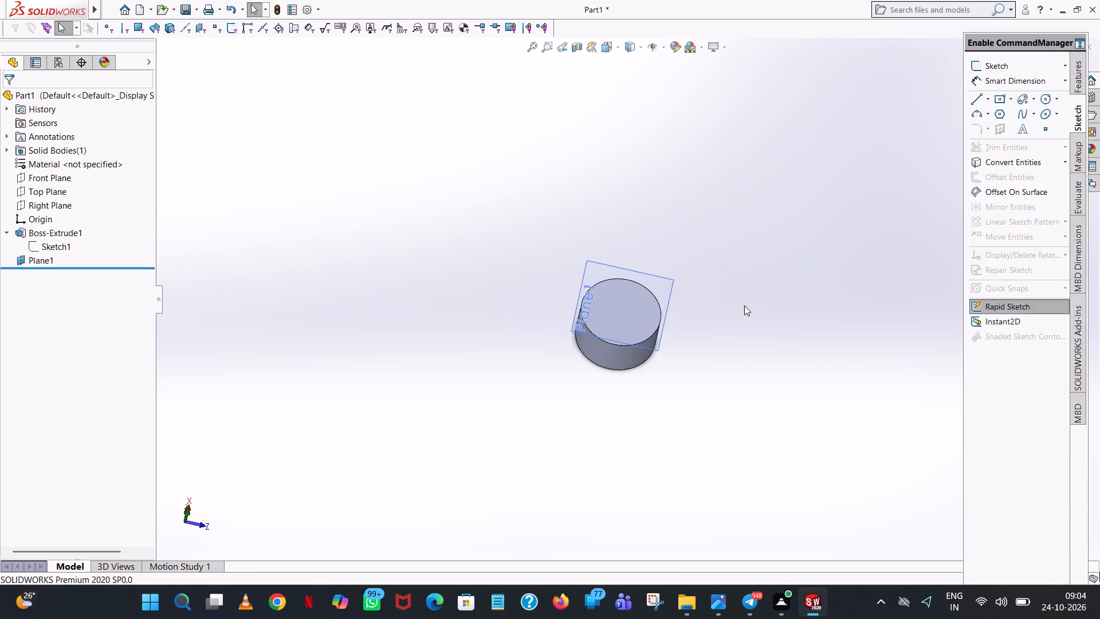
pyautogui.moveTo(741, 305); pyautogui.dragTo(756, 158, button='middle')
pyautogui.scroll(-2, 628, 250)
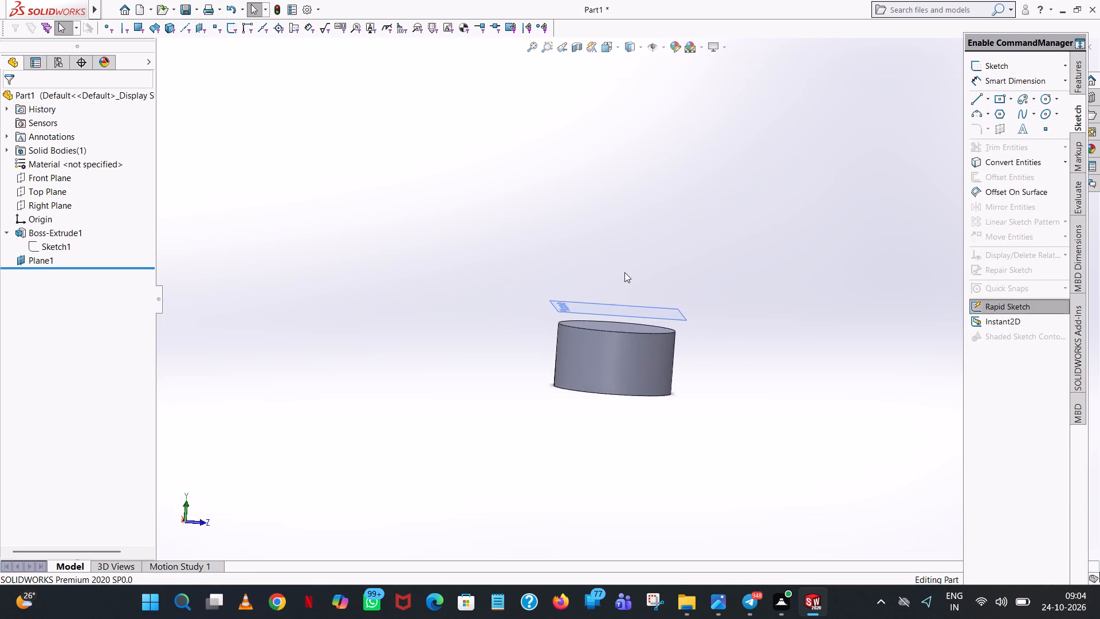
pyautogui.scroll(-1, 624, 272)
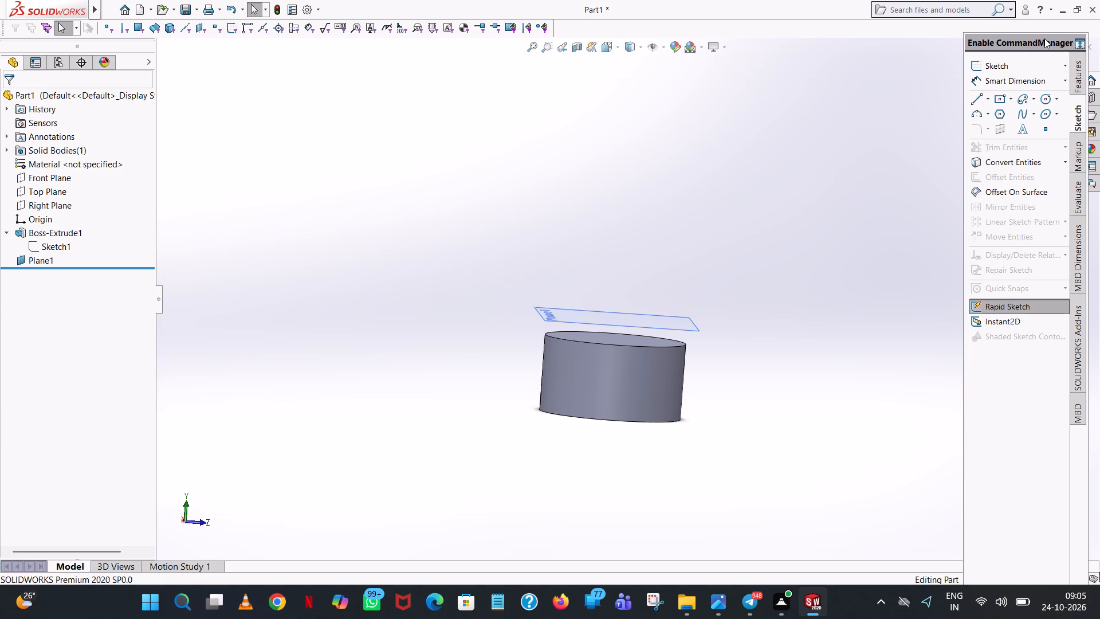
# Move the floating CommandManager up against the top edge of the application window, at its far corner.
pyautogui.moveTo(1024, 41); pyautogui.dragTo(1015, 21)
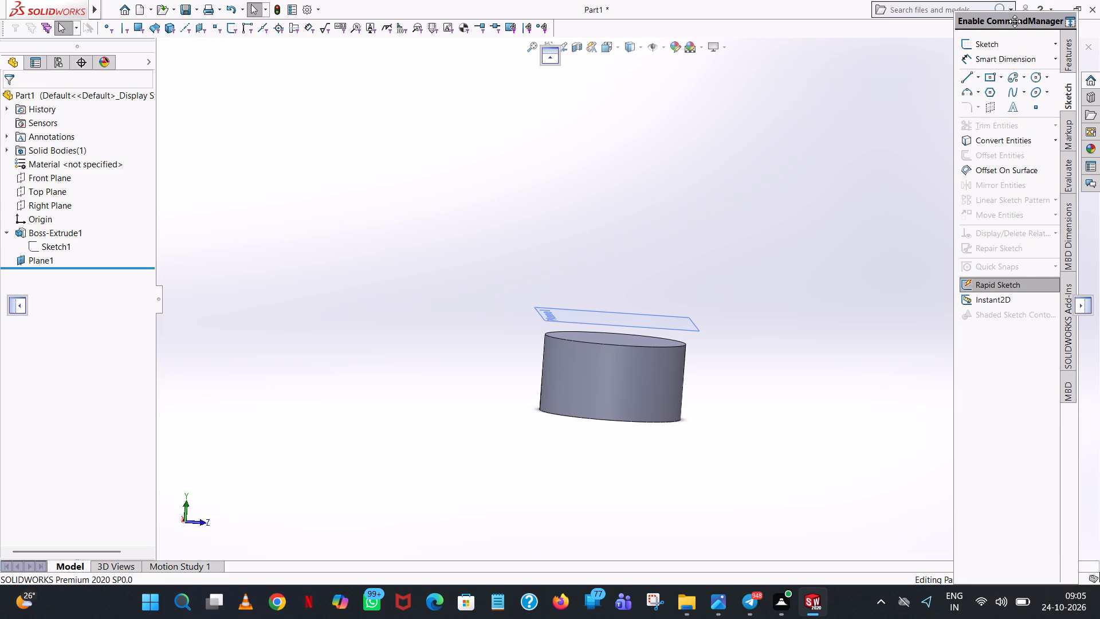
pyautogui.moveTo(1015, 21); pyautogui.dragTo(1023, 8)
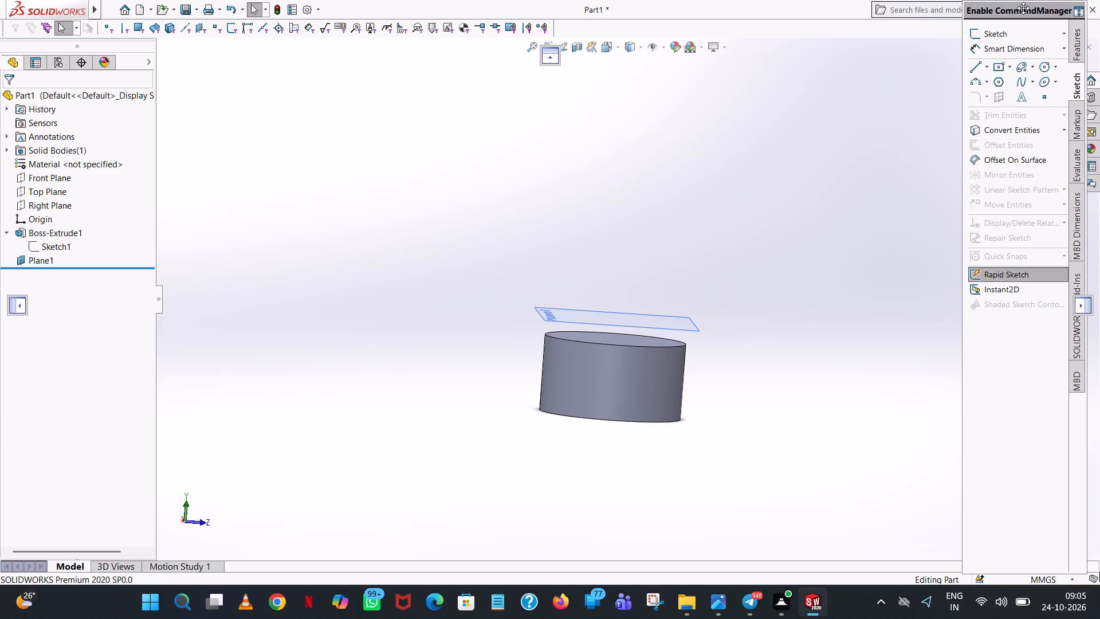
pyautogui.moveTo(1023, 8); pyautogui.dragTo(1032, 23)
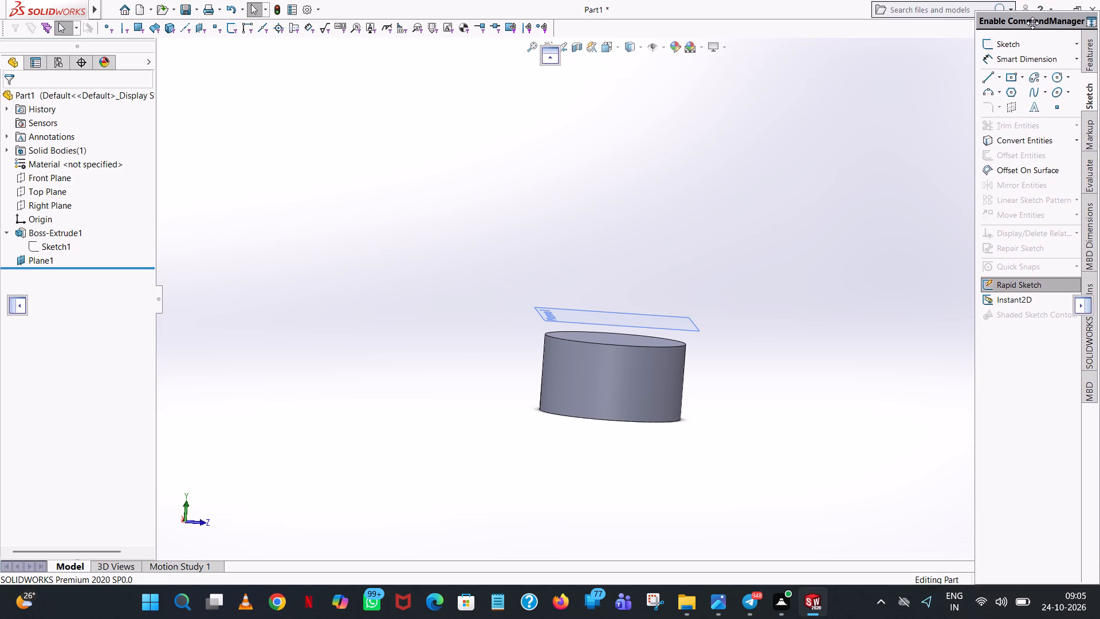
pyautogui.moveTo(1032, 23); pyautogui.dragTo(1029, 2)
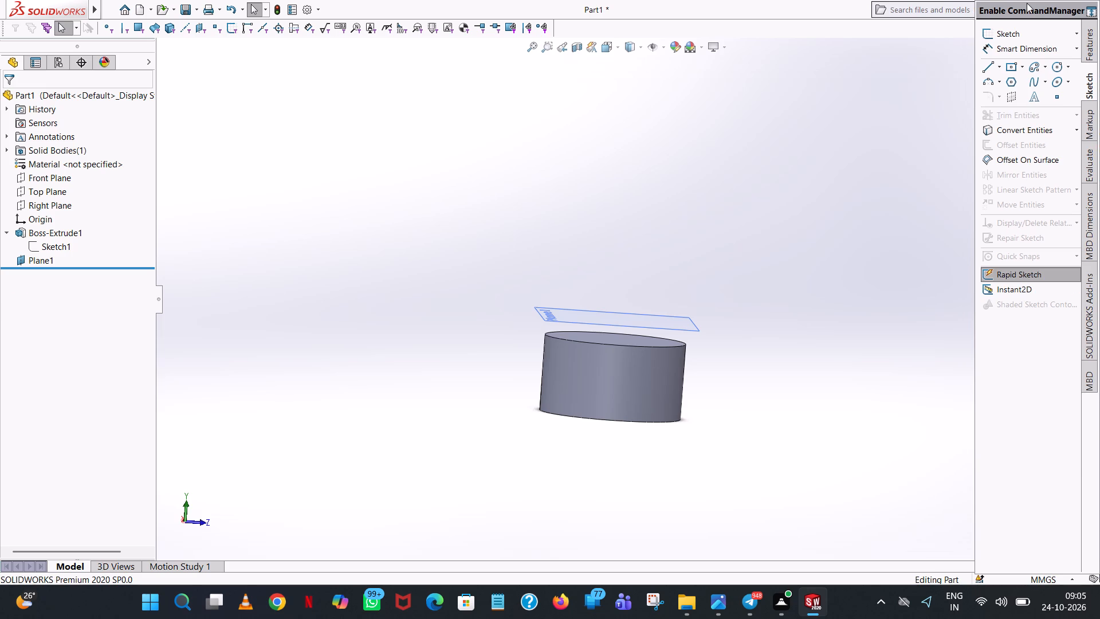
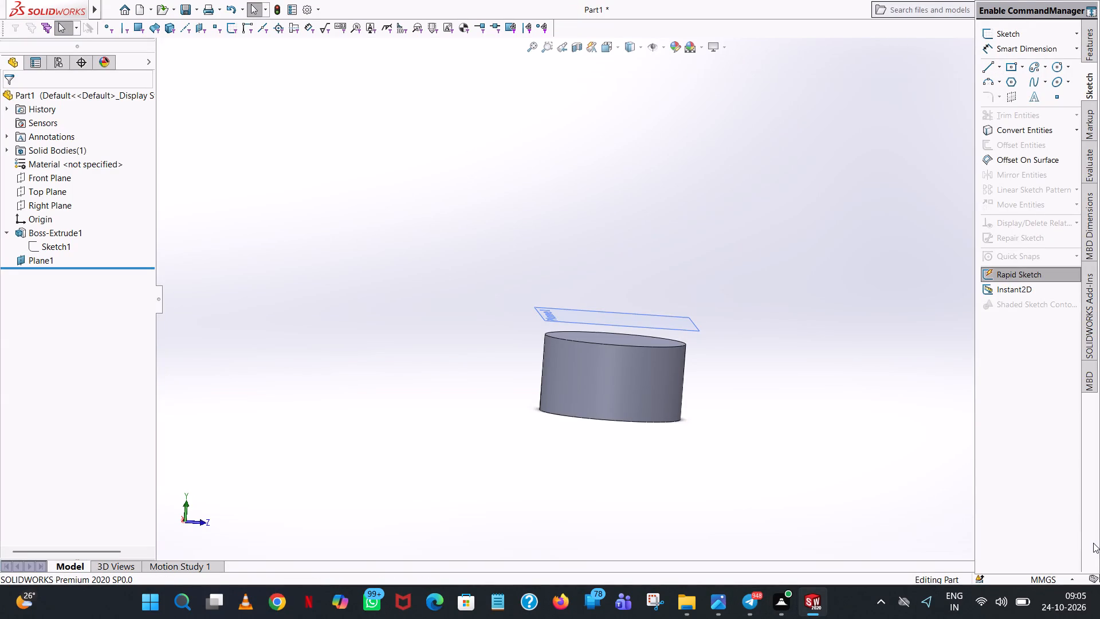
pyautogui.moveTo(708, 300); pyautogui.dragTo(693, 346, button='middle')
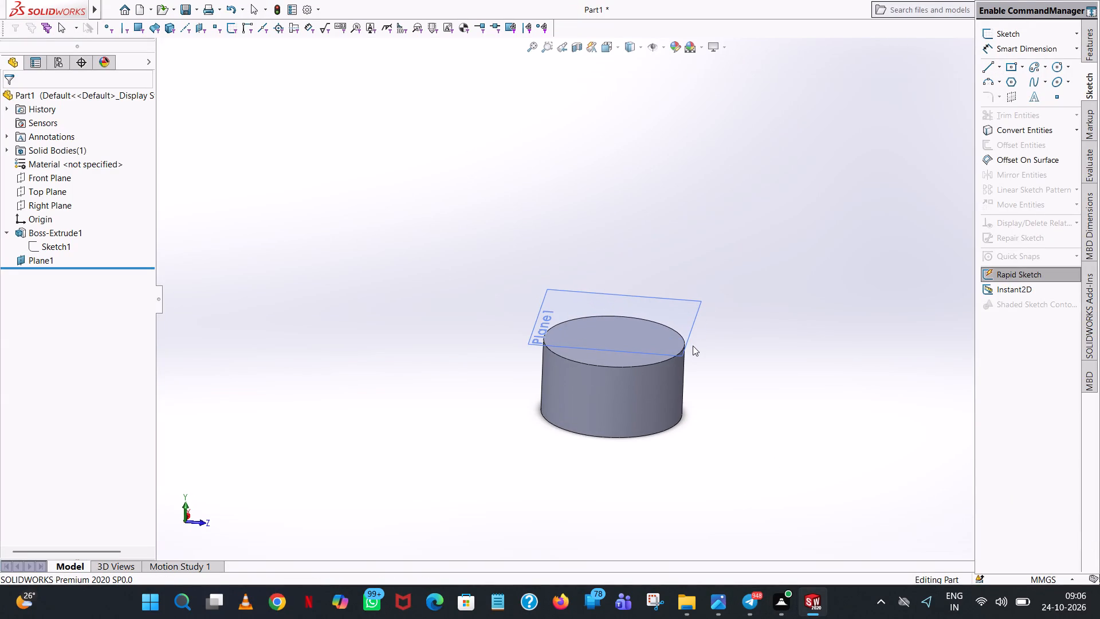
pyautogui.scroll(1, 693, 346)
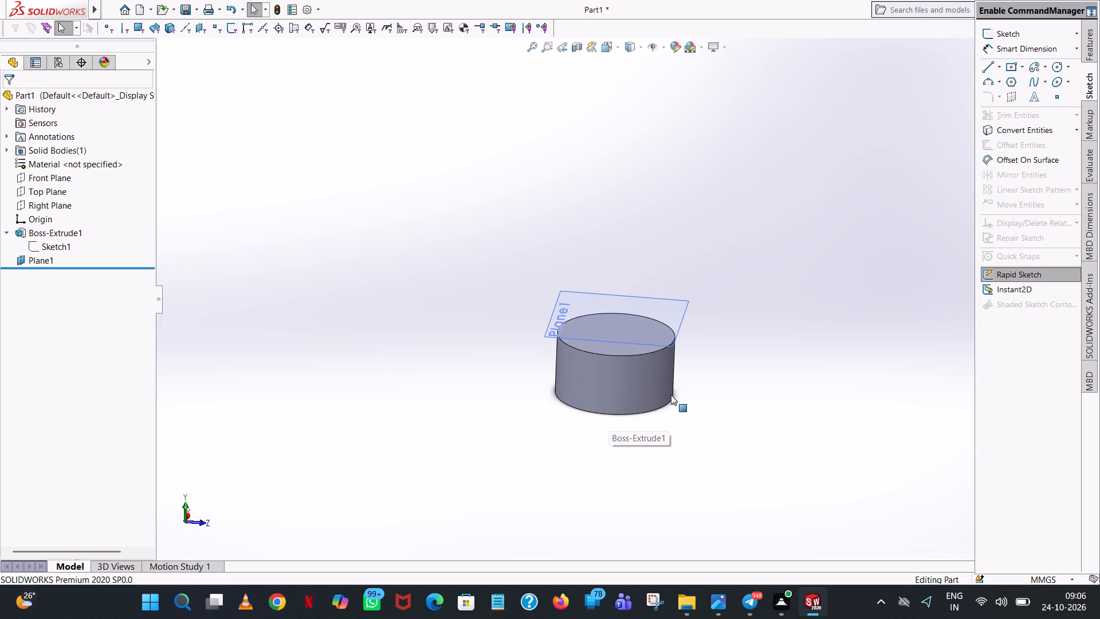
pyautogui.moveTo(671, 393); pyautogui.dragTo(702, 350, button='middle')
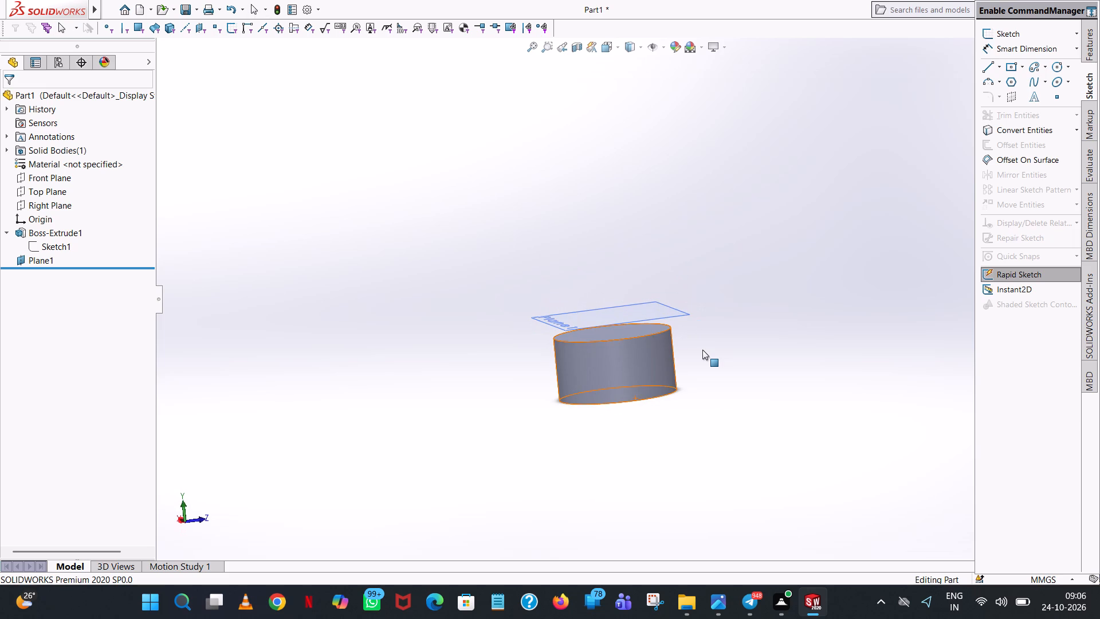
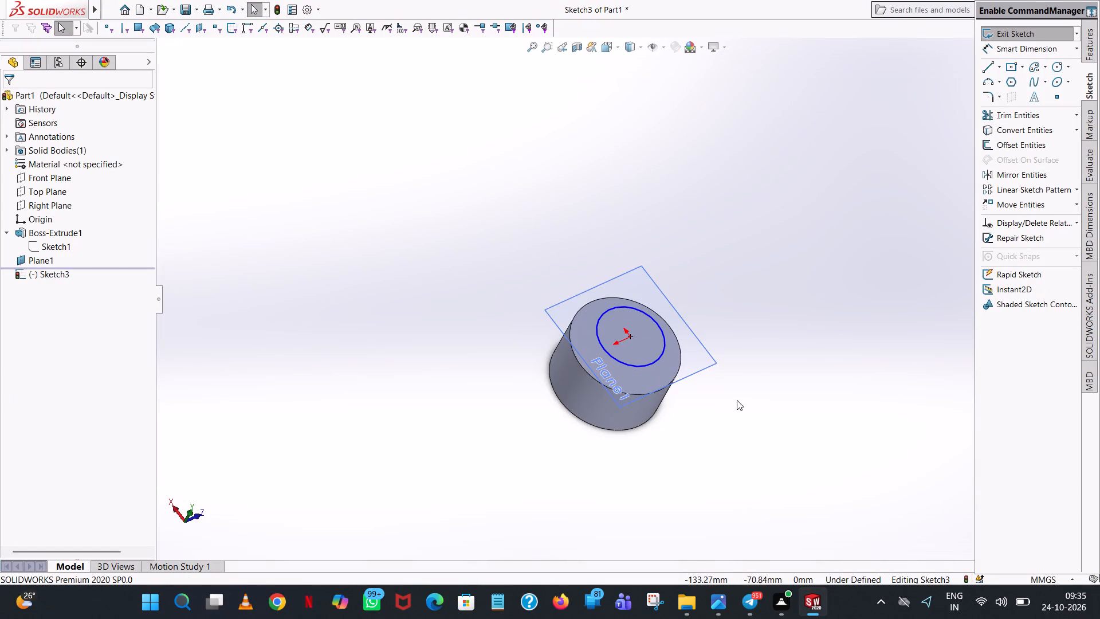
# Dimension the circle on the offset plane with an 86 mm diameter.
pyautogui.moveTo(737, 400); pyautogui.dragTo(748, 279, button='middle')
pyautogui.scroll(-1, 715, 281)
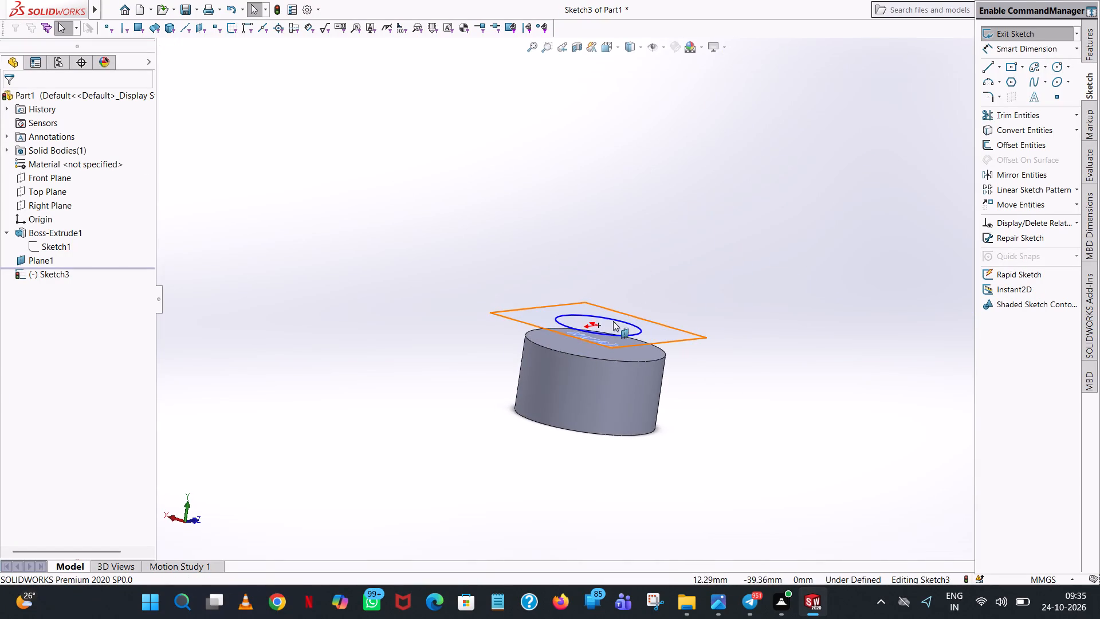
pyautogui.scroll(-7, 613, 321)
pyautogui.click(1012, 44)
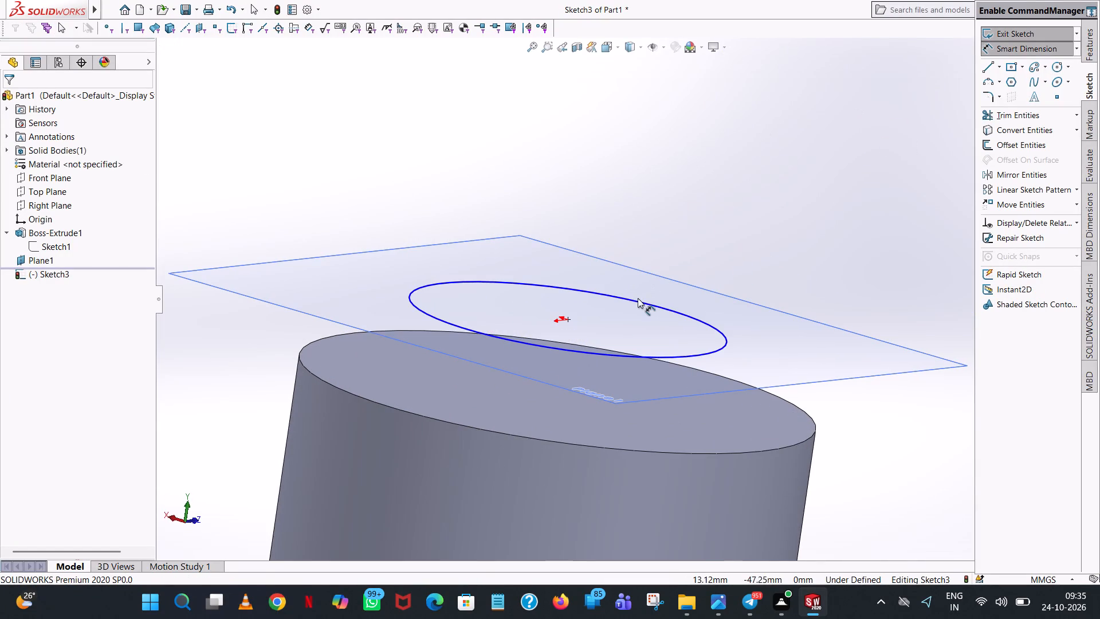
pyautogui.click(638, 302)
pyautogui.click(851, 88)
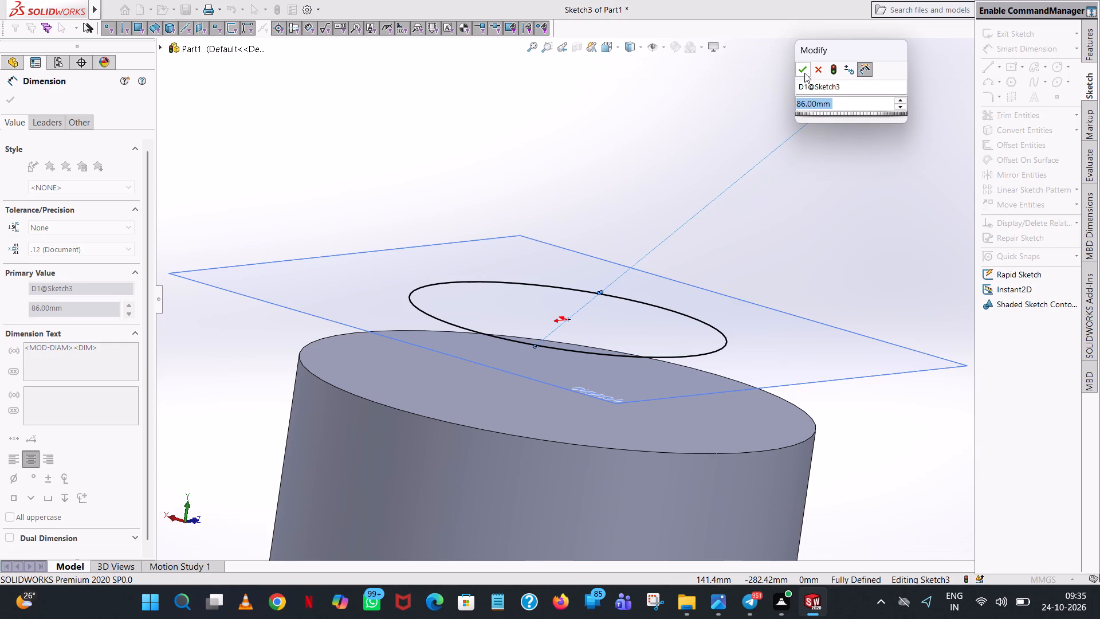
pyautogui.click(799, 66)
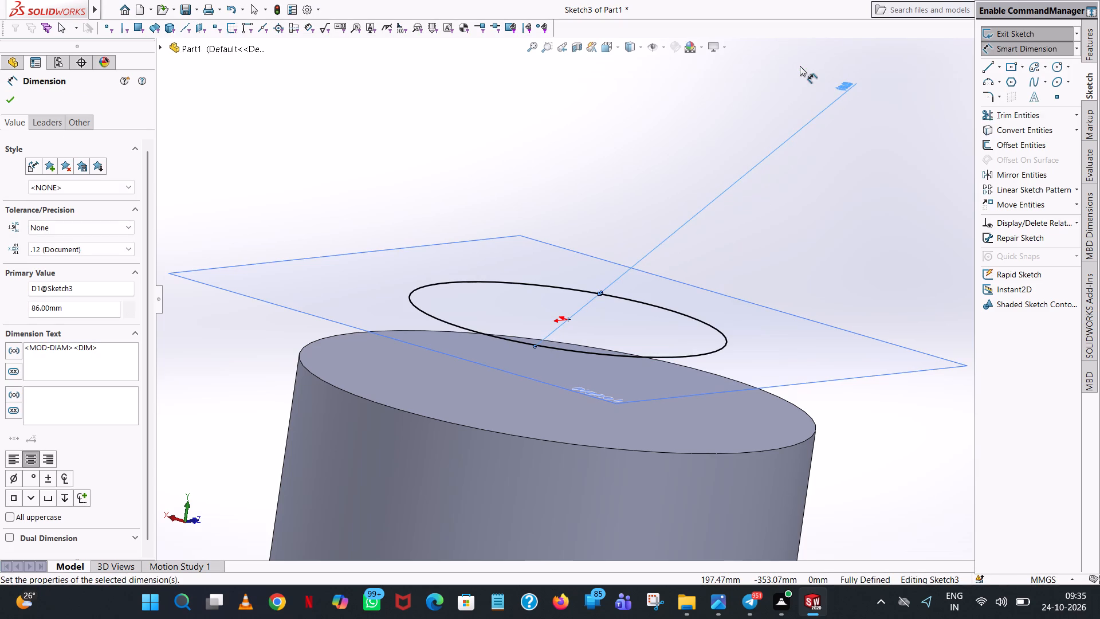
pyautogui.click(542, 152)
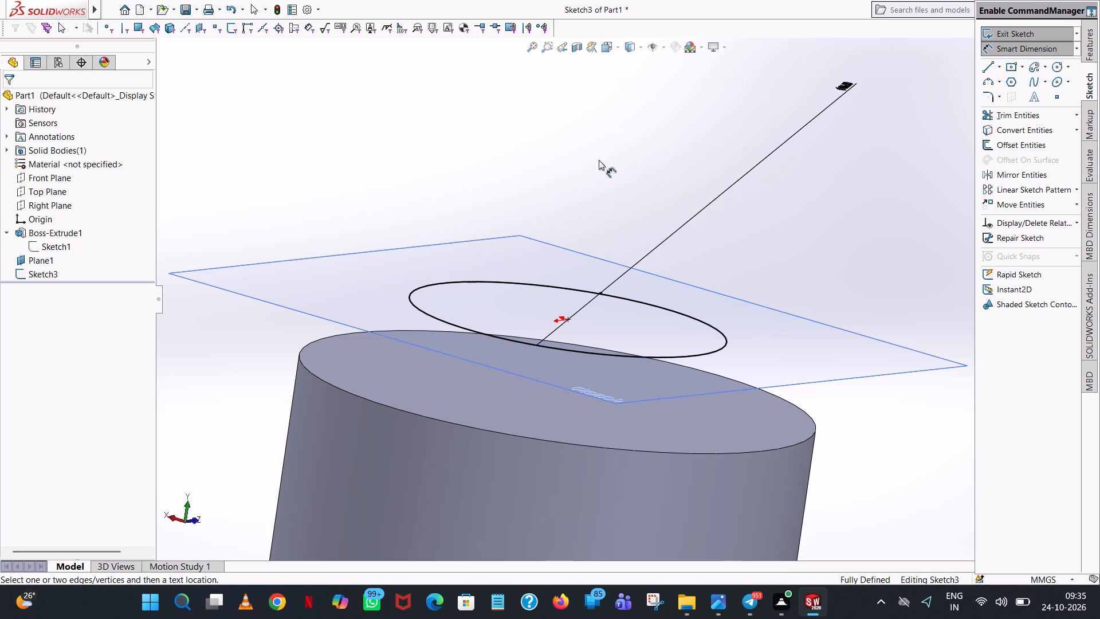
pyautogui.scroll(4, 563, 257)
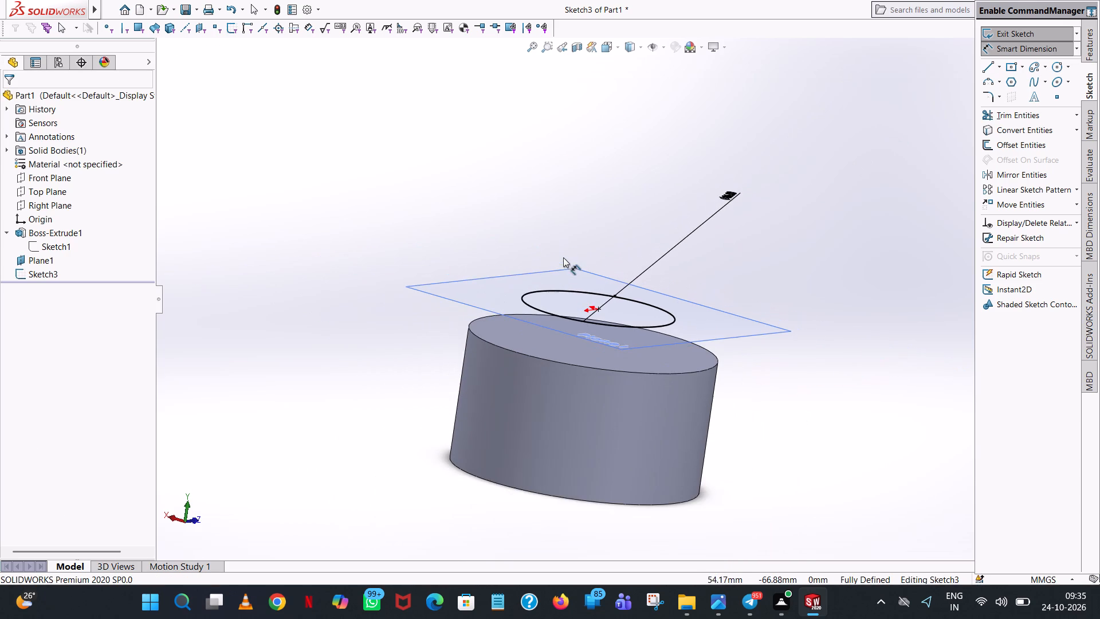
pyautogui.click(1017, 52)
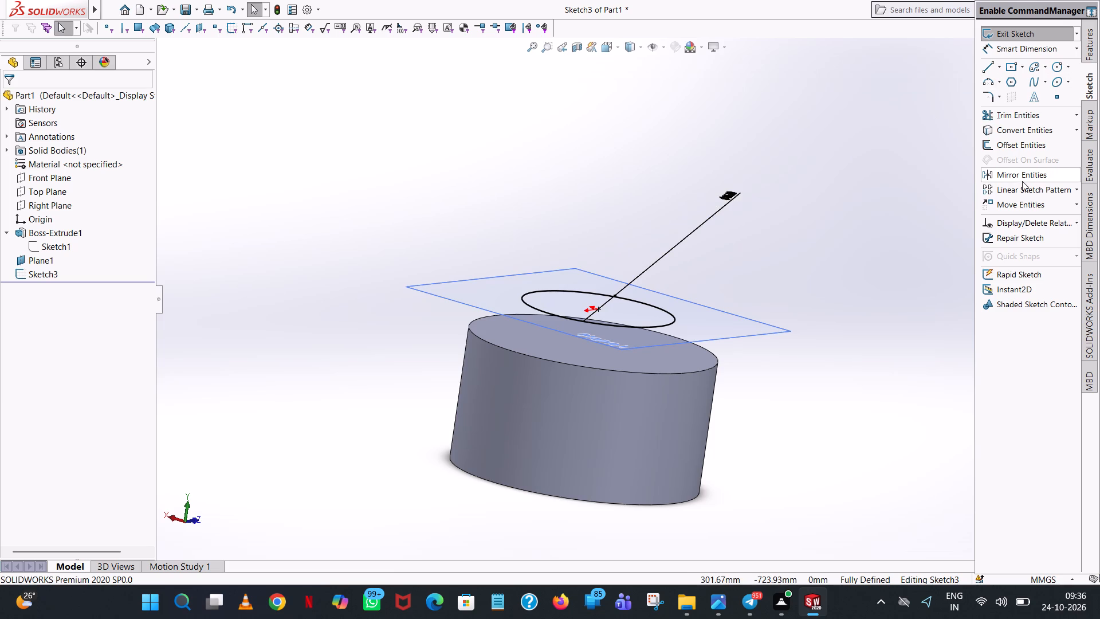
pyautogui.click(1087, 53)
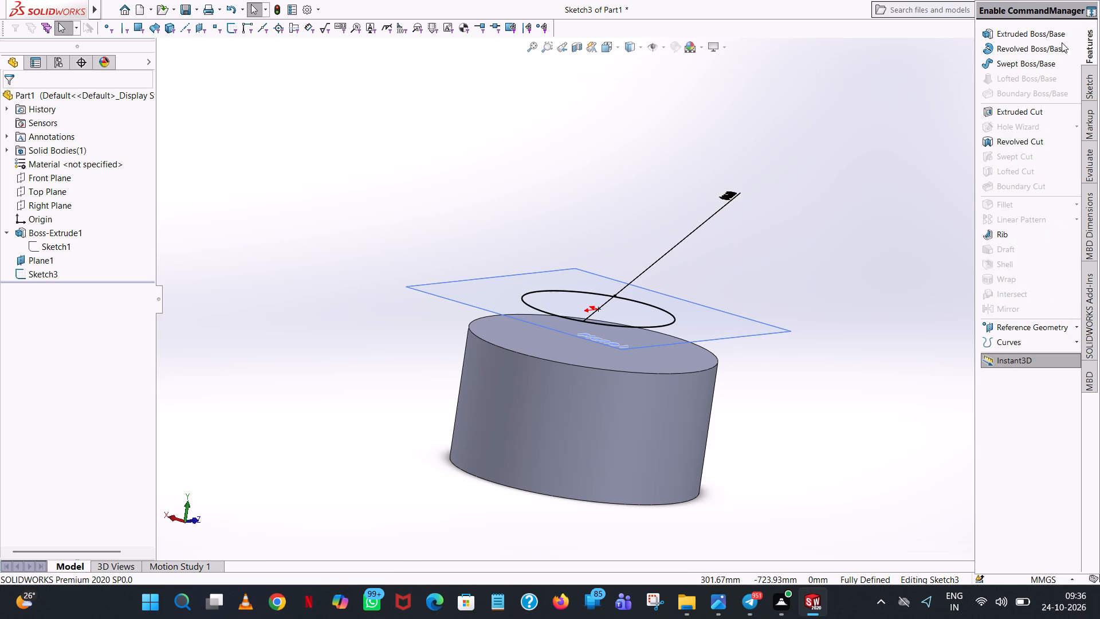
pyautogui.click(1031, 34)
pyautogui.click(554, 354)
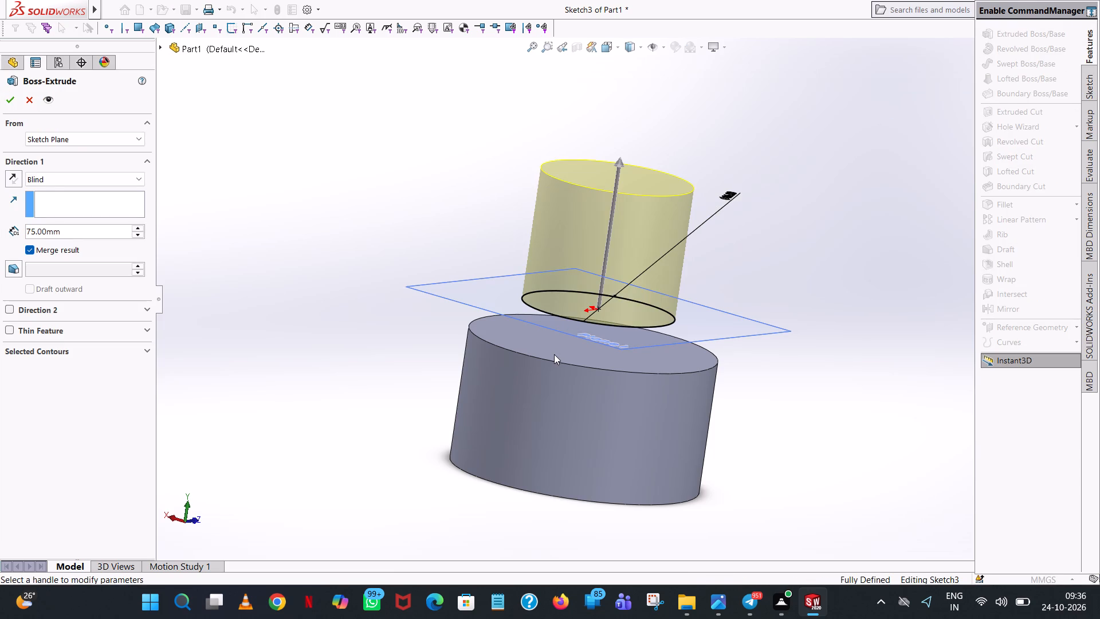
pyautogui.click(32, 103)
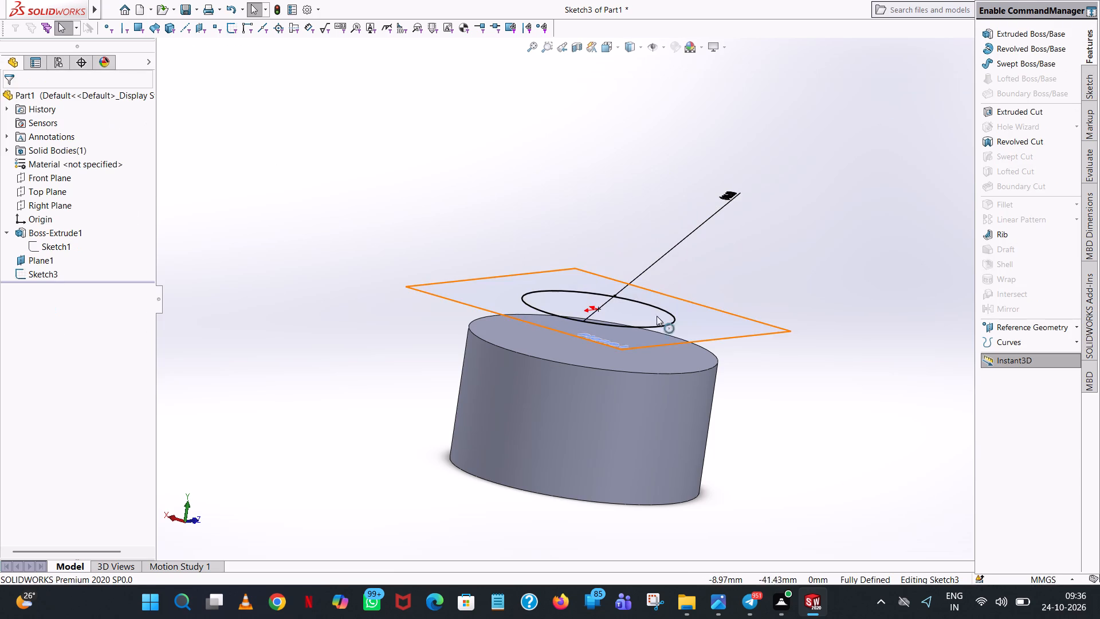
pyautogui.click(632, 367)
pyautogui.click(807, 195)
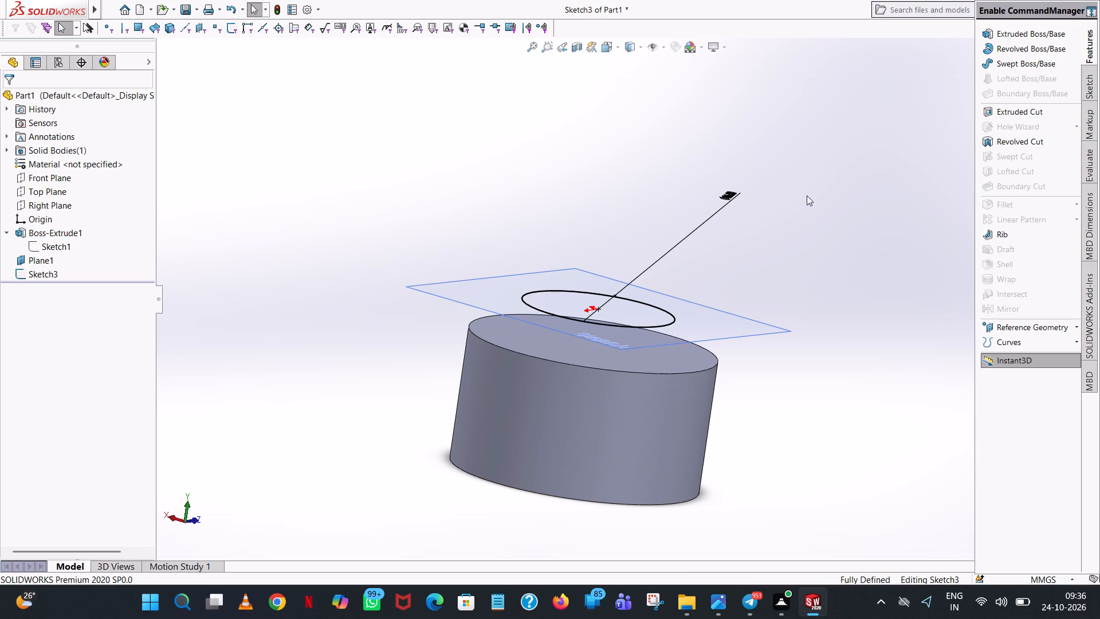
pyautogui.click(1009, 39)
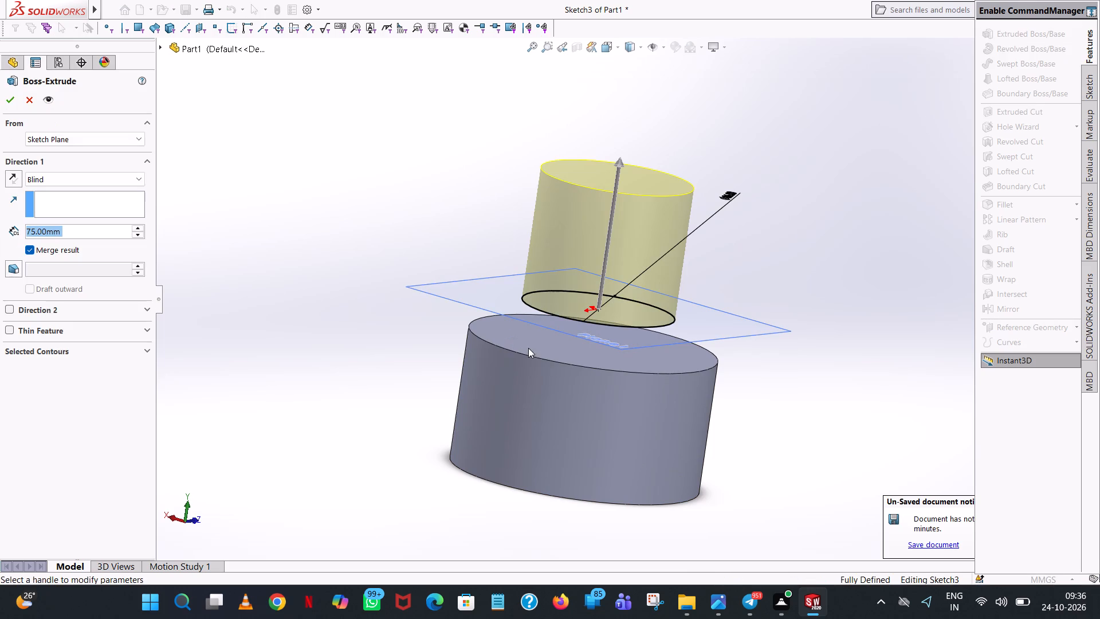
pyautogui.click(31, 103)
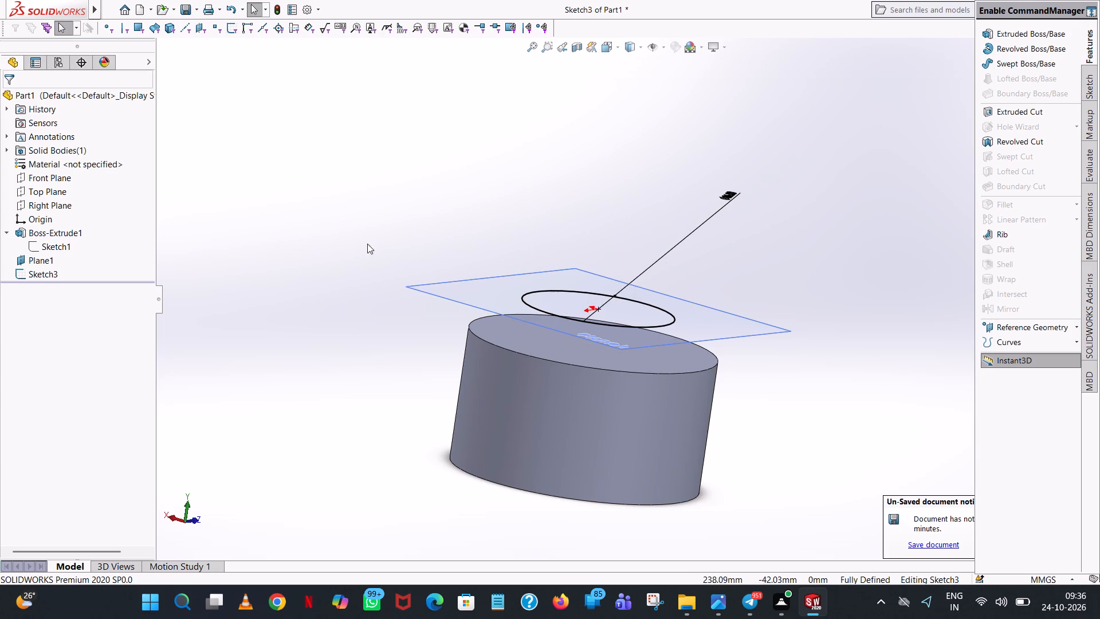
# Exit the sketch containing the circle on the offset plane.
pyautogui.click(1089, 91)
pyautogui.click(1043, 33)
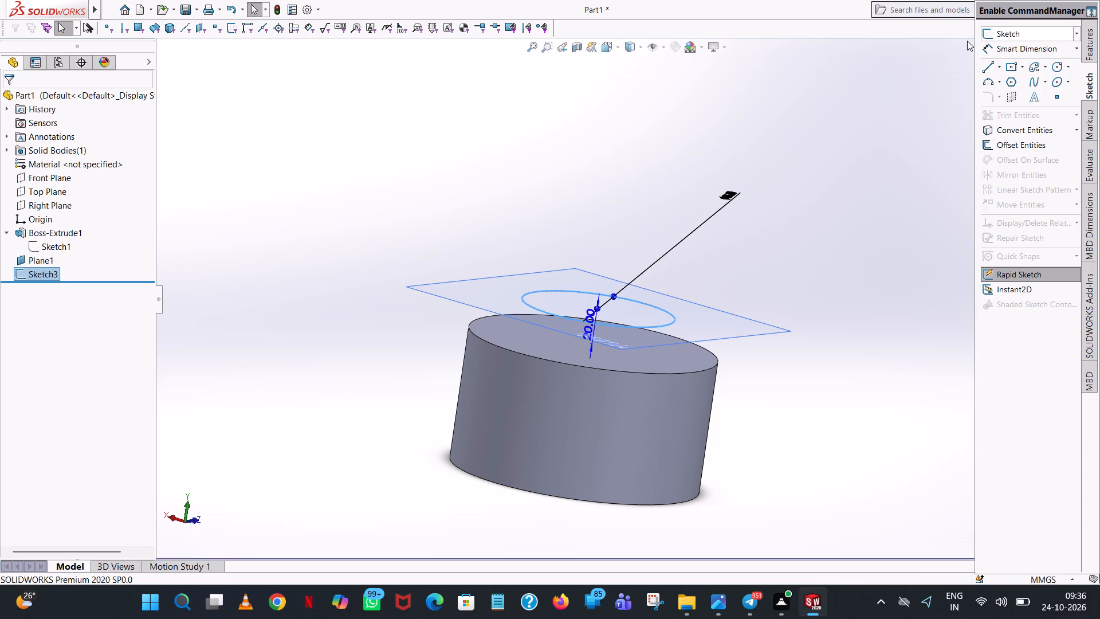
pyautogui.click(631, 124)
# Start a sketch on the cylinder's top face and draw an origin-centred circle of 70 mm radius along its outer edge.
pyautogui.click(1093, 50)
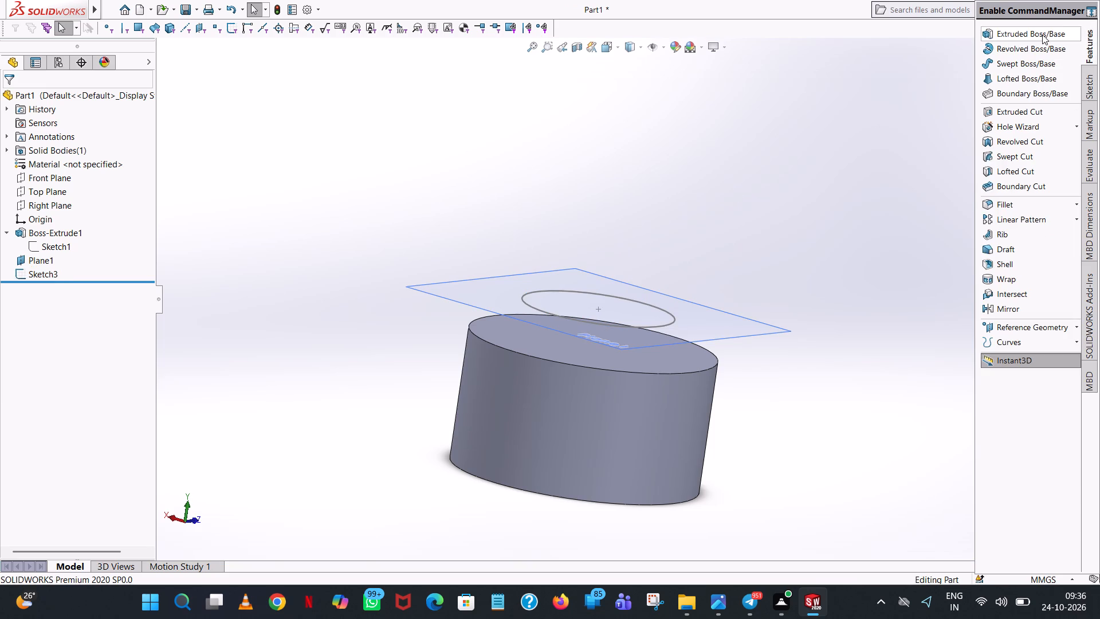
pyautogui.click(1042, 34)
pyautogui.click(541, 349)
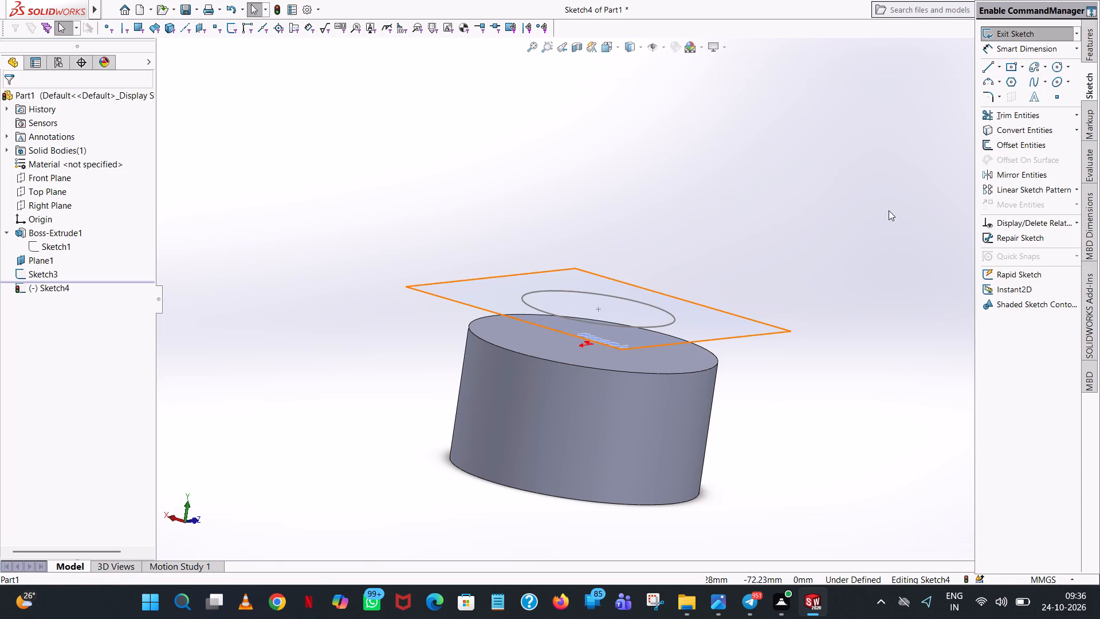
pyautogui.moveTo(811, 173); pyautogui.dragTo(790, 182, button='middle')
pyautogui.scroll(-5, 603, 314)
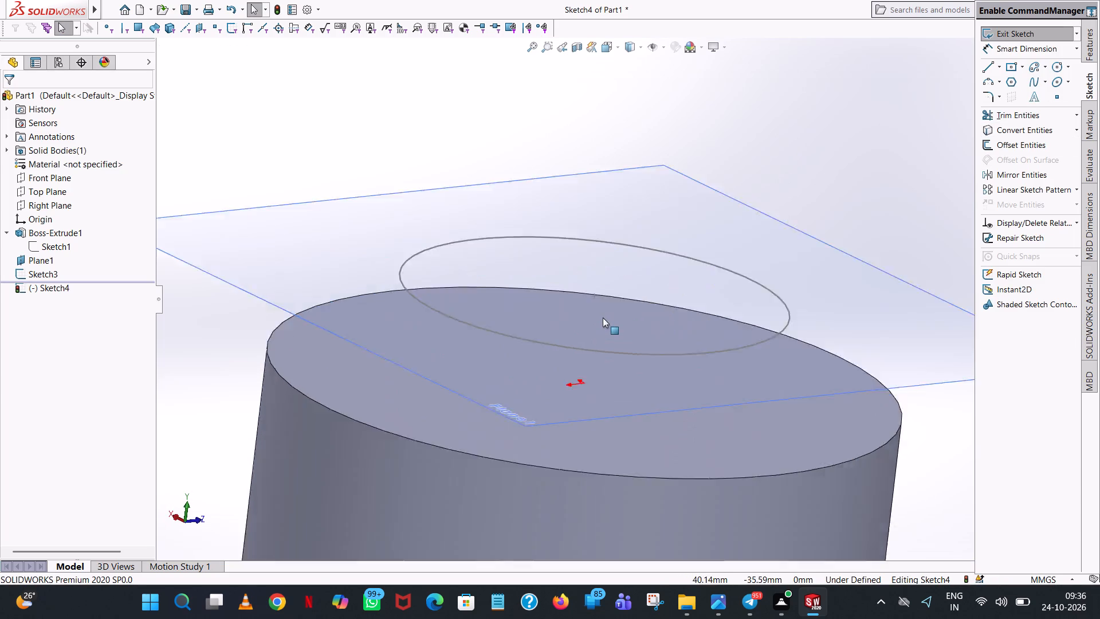
pyautogui.scroll(-3, 603, 318)
pyautogui.moveTo(603, 318); pyautogui.dragTo(596, 288, button='middle')
pyautogui.scroll(8, 586, 313)
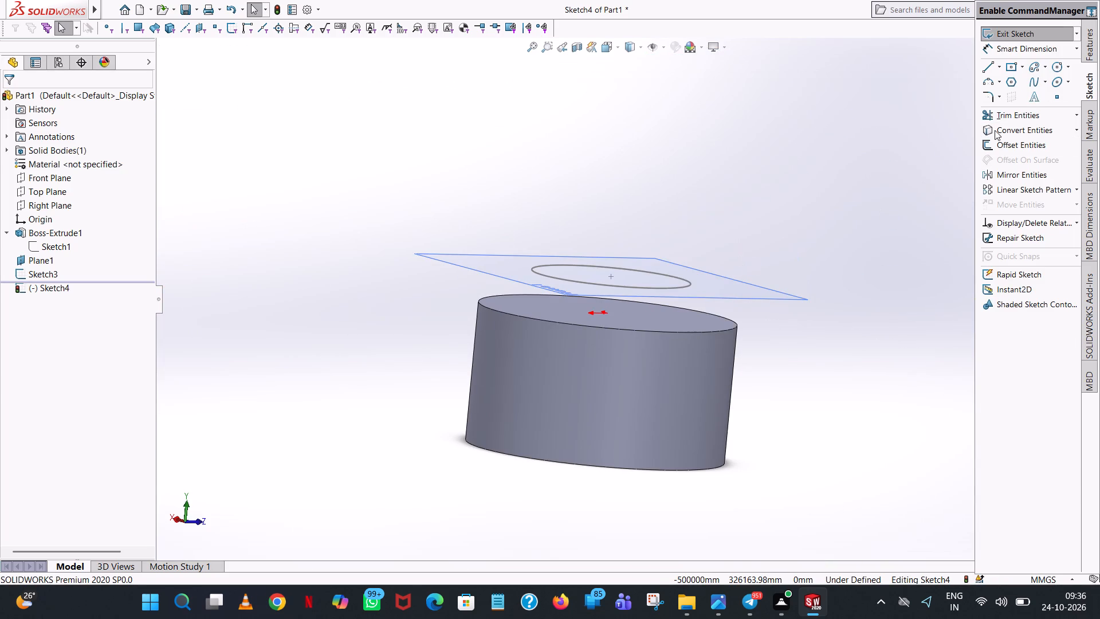
pyautogui.click(1058, 65)
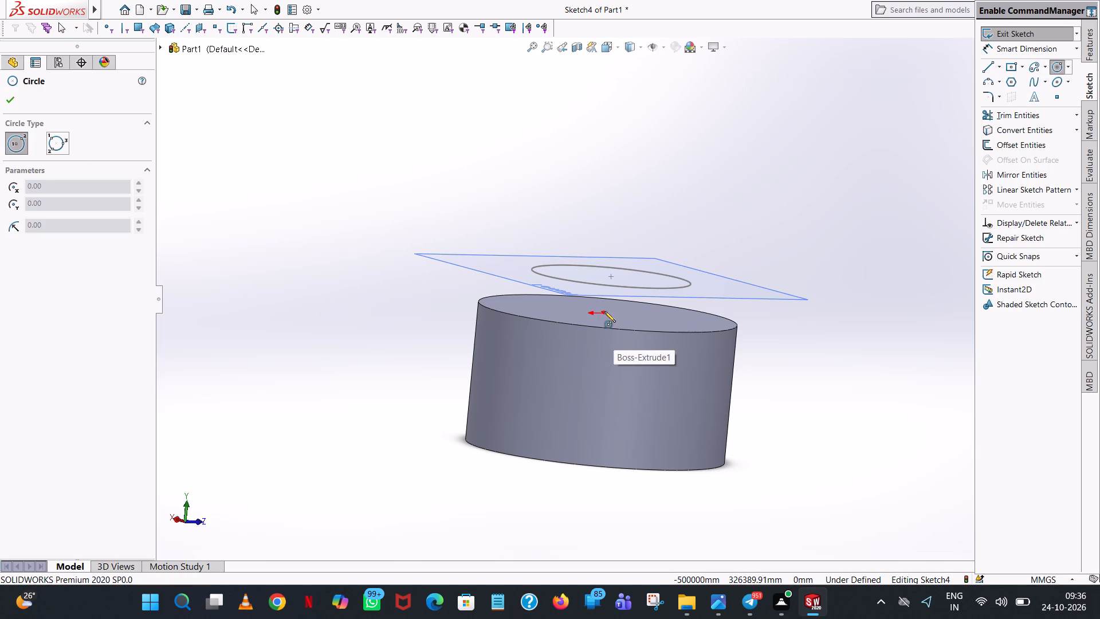
pyautogui.moveTo(641, 209); pyautogui.dragTo(619, 397, button='middle')
pyautogui.scroll(1, 619, 397)
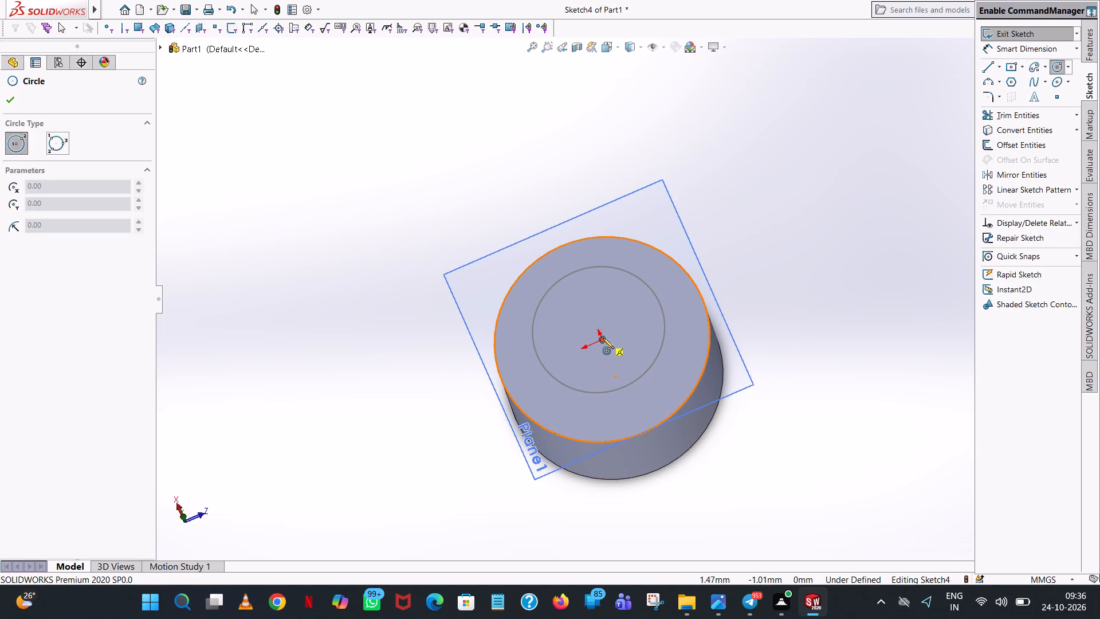
pyautogui.click(602, 338)
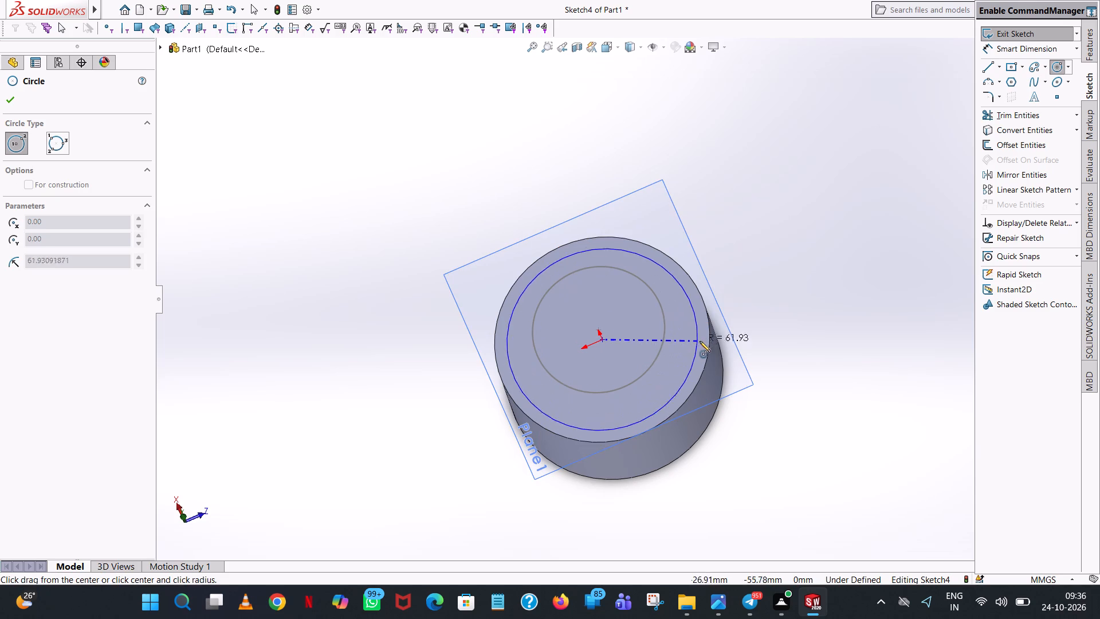
pyautogui.click(709, 338)
pyautogui.rightClick(709, 338)
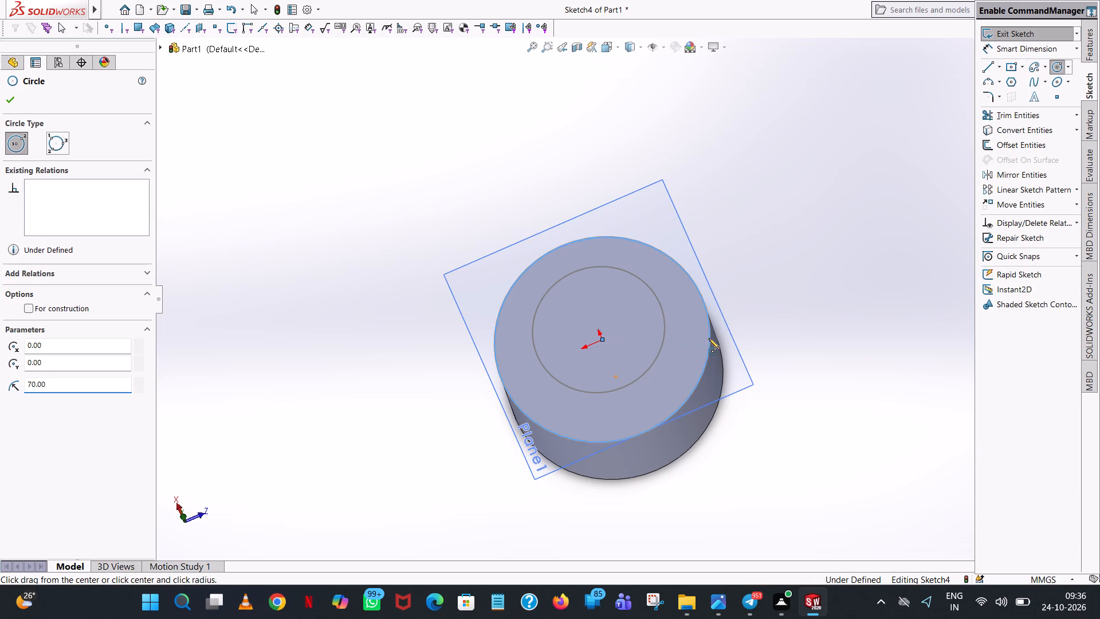
pyautogui.click(738, 345)
# Dimension the circle on the cylinder's top face with a 140 mm diameter.
pyautogui.scroll(2, 741, 344)
pyautogui.moveTo(742, 343); pyautogui.dragTo(776, 219, button='middle')
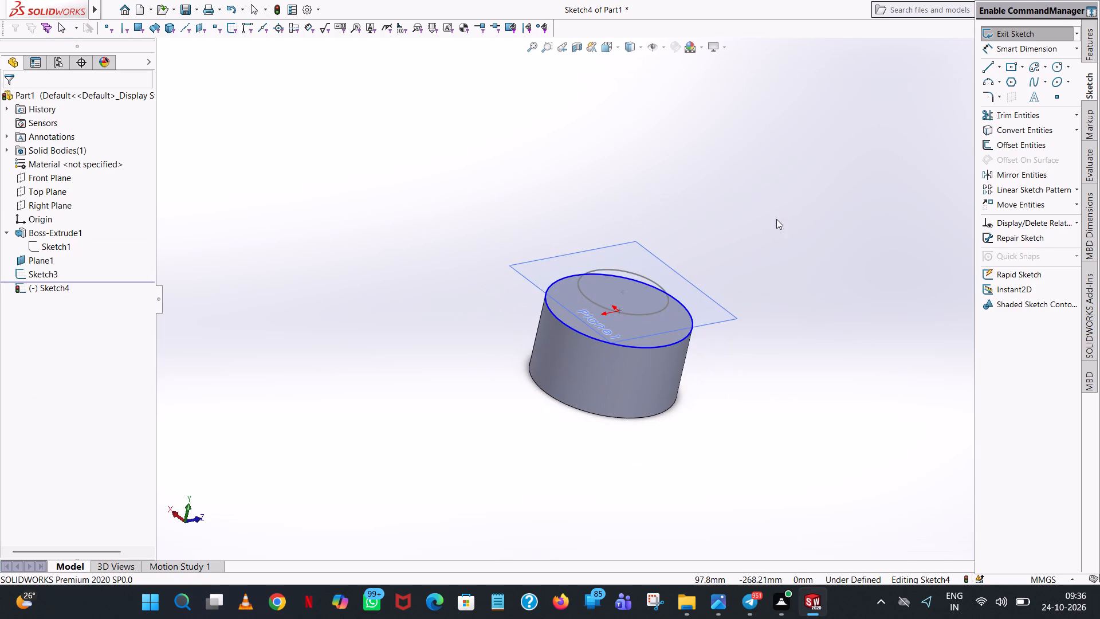
pyautogui.click(1008, 49)
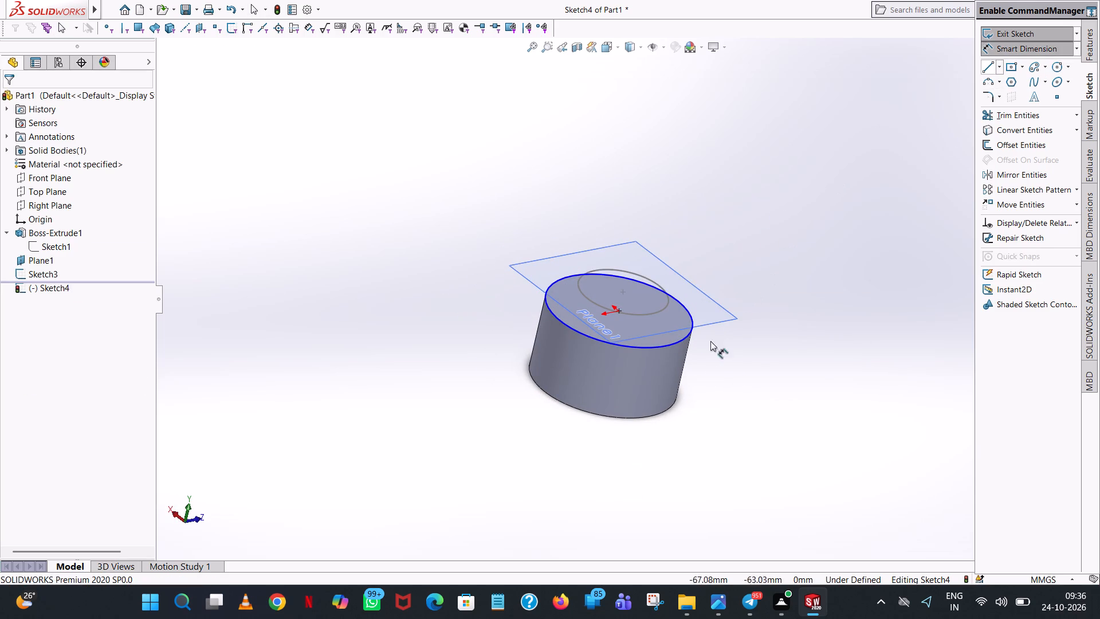
pyautogui.click(691, 336)
pyautogui.click(834, 335)
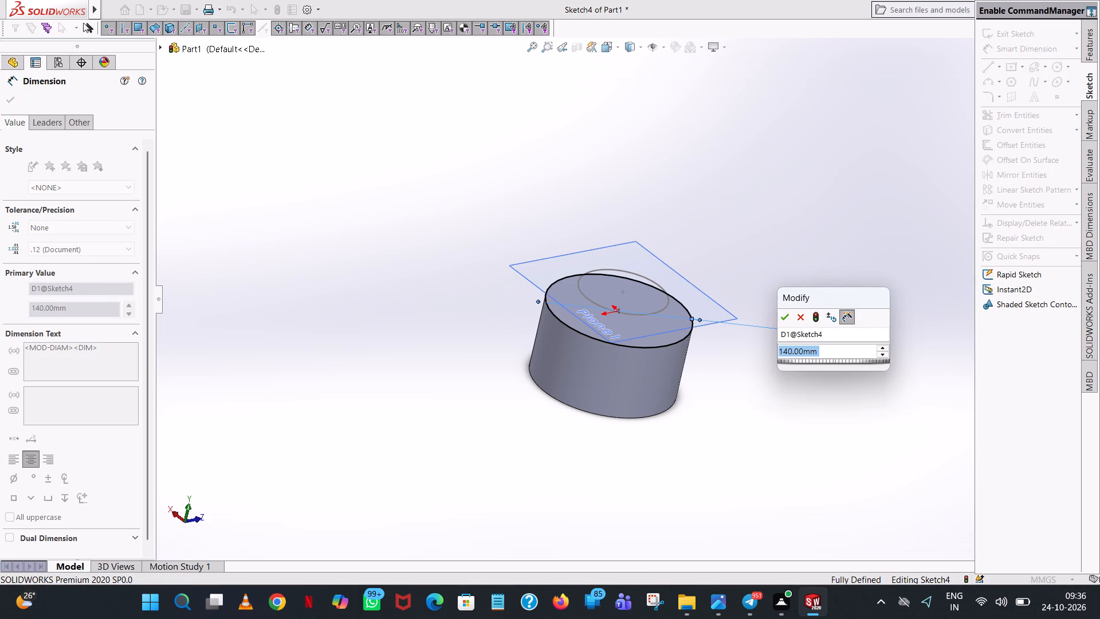
pyautogui.click(780, 315)
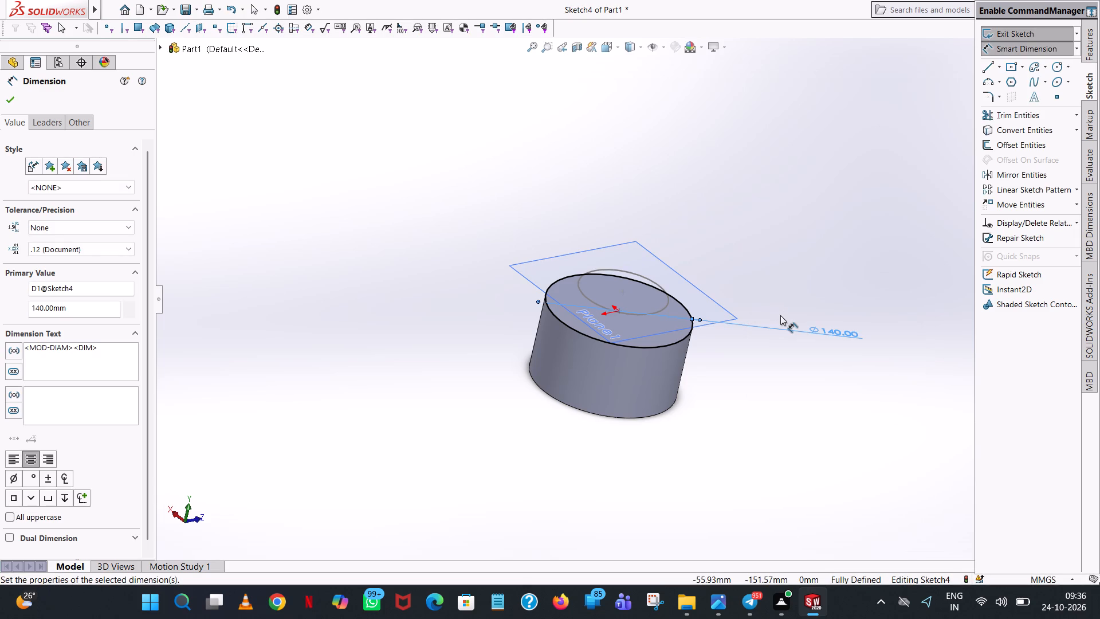
pyautogui.click(708, 218)
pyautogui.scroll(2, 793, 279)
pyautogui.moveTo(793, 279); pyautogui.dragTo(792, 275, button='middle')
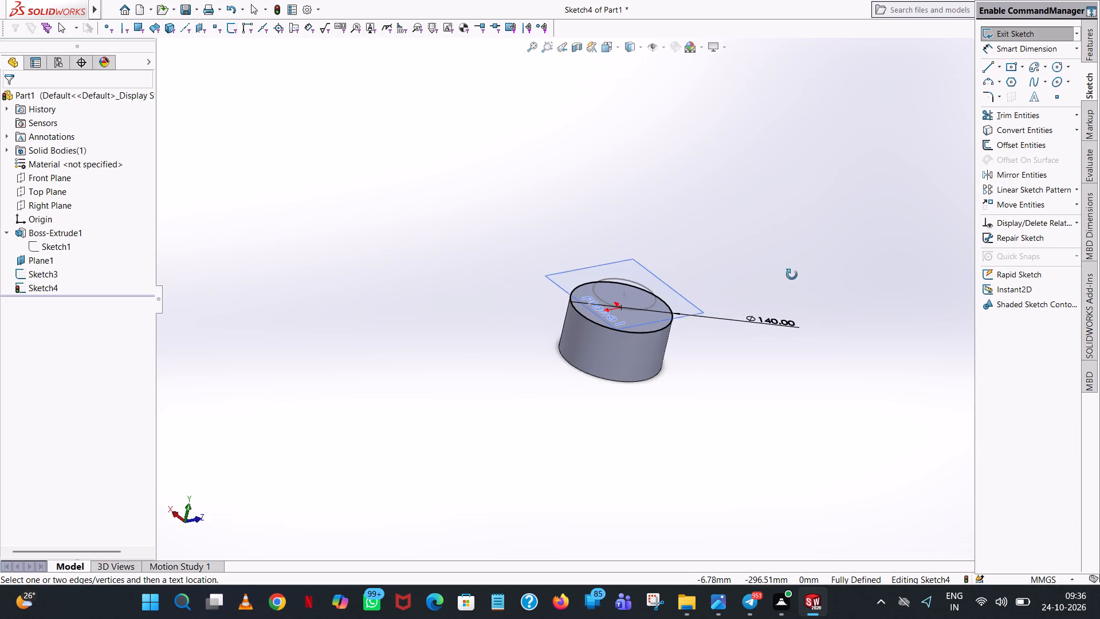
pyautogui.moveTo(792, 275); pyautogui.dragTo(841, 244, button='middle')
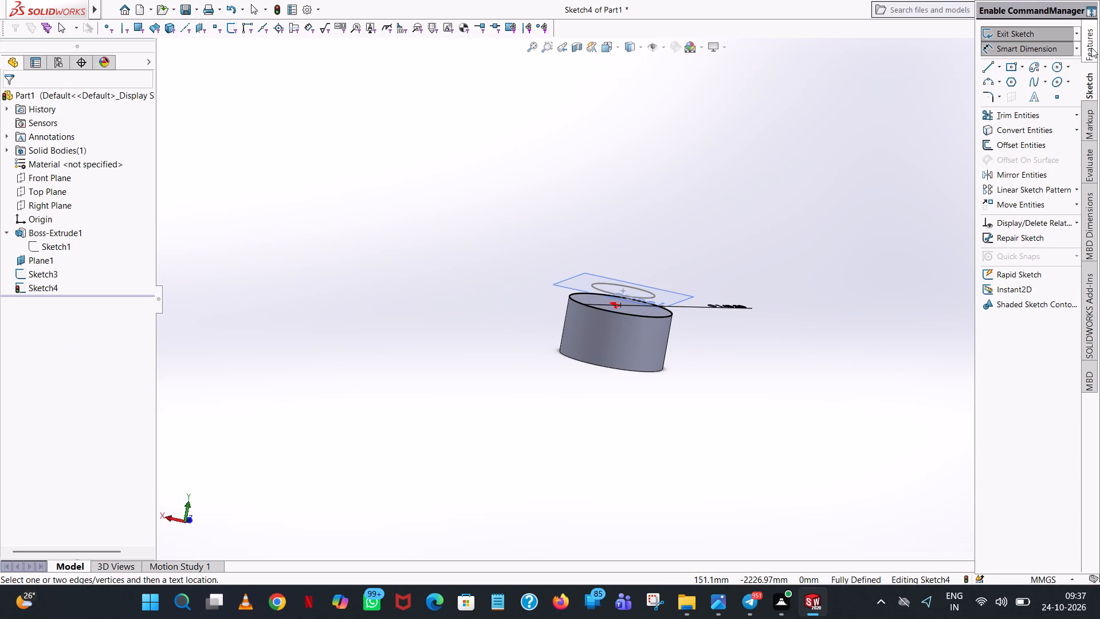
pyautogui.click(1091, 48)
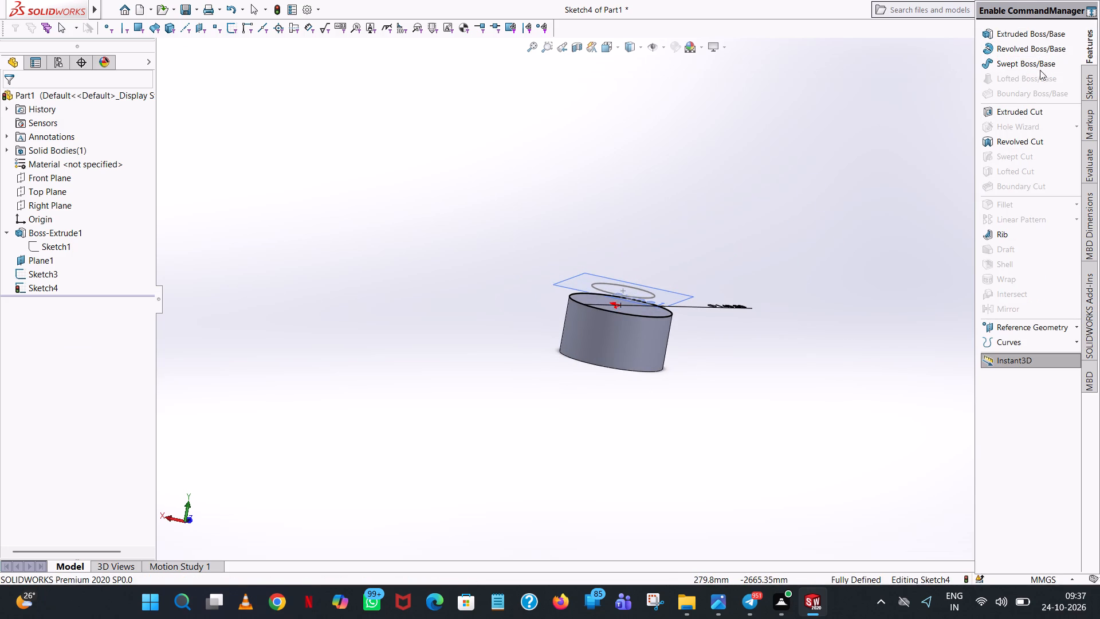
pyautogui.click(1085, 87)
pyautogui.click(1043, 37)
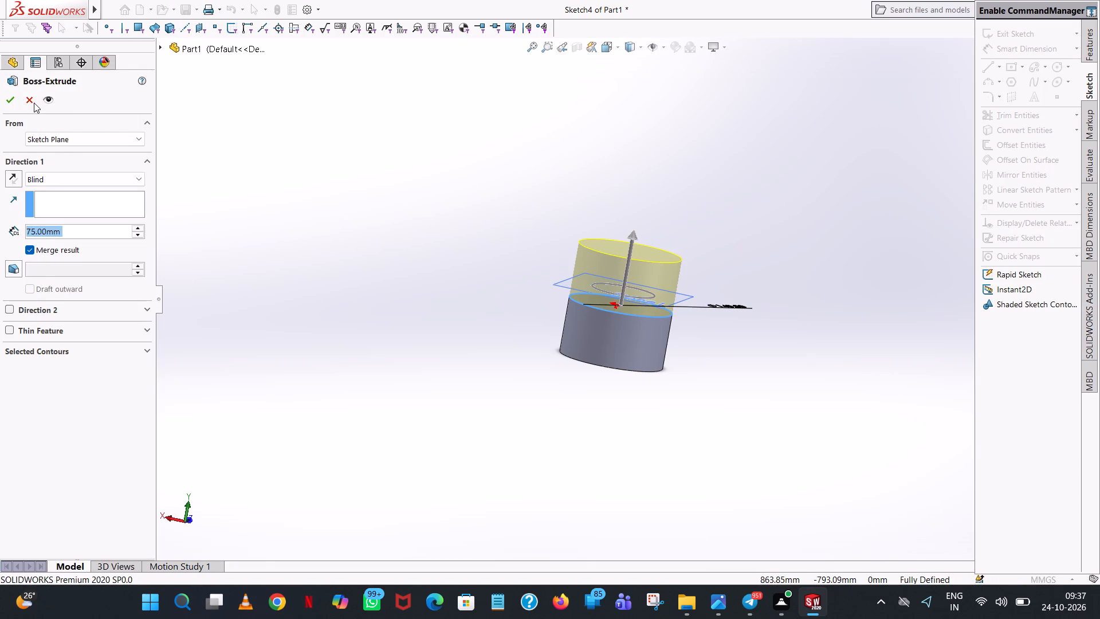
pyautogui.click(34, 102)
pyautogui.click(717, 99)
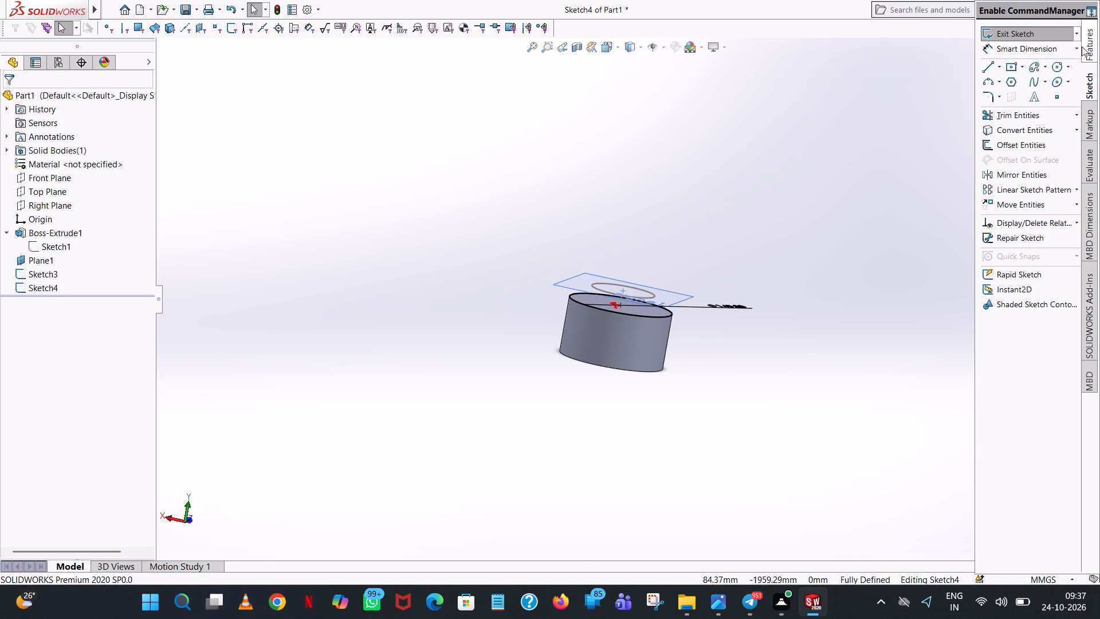
# Exit the sketch on the cylinder's top face.
pyautogui.click(1027, 38)
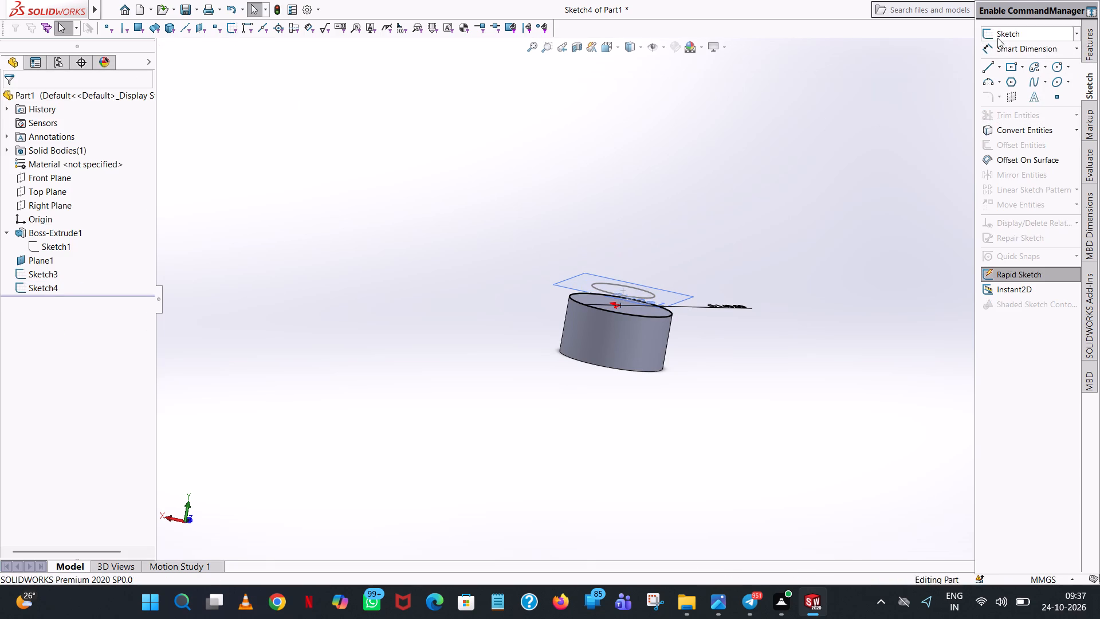
# Loft between the 140 mm circle on the cylinder's top face and the 86 mm circle on the offset plane.
pyautogui.click(1088, 43)
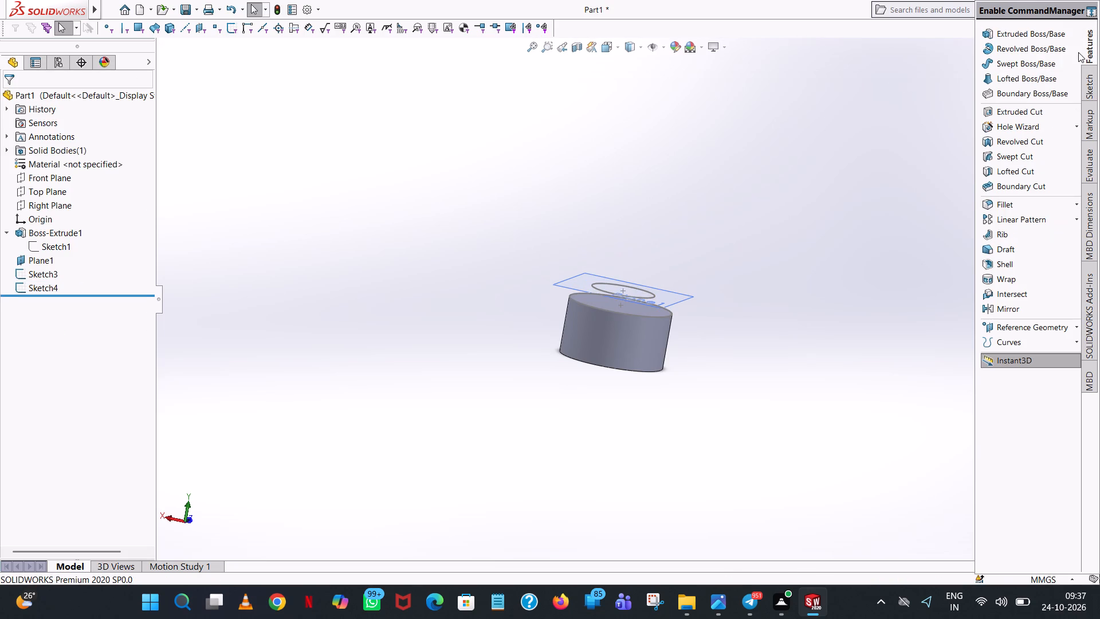
pyautogui.click(1005, 77)
pyautogui.scroll(-3, 743, 250)
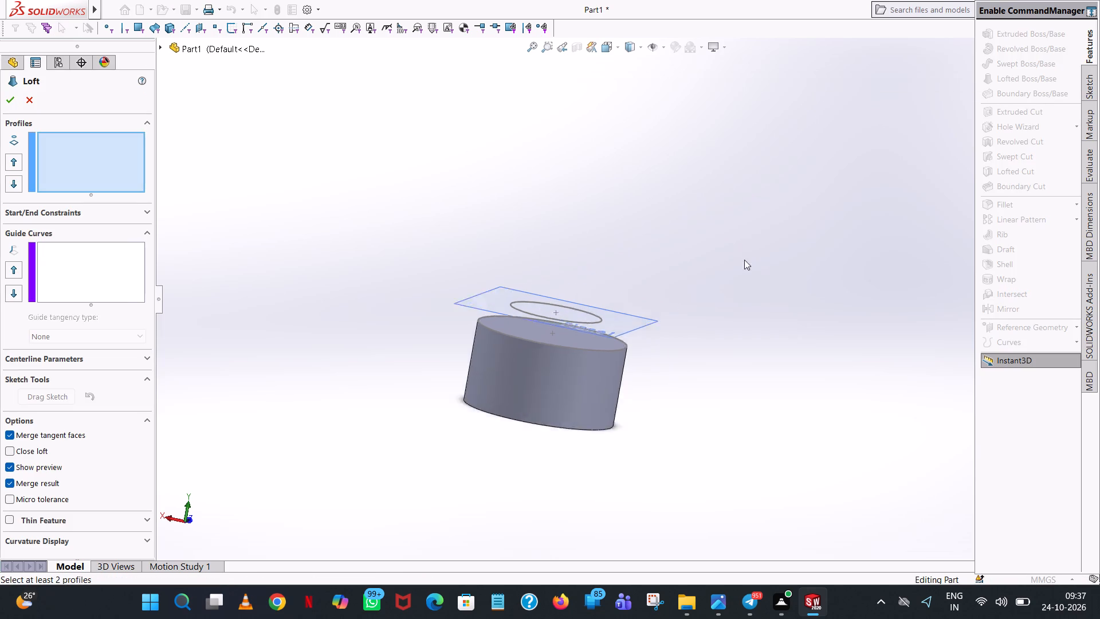
pyautogui.scroll(-5, 744, 260)
pyautogui.scroll(7, 556, 390)
pyautogui.scroll(2, 333, 380)
pyautogui.moveTo(339, 385); pyautogui.dragTo(404, 391, button='middle')
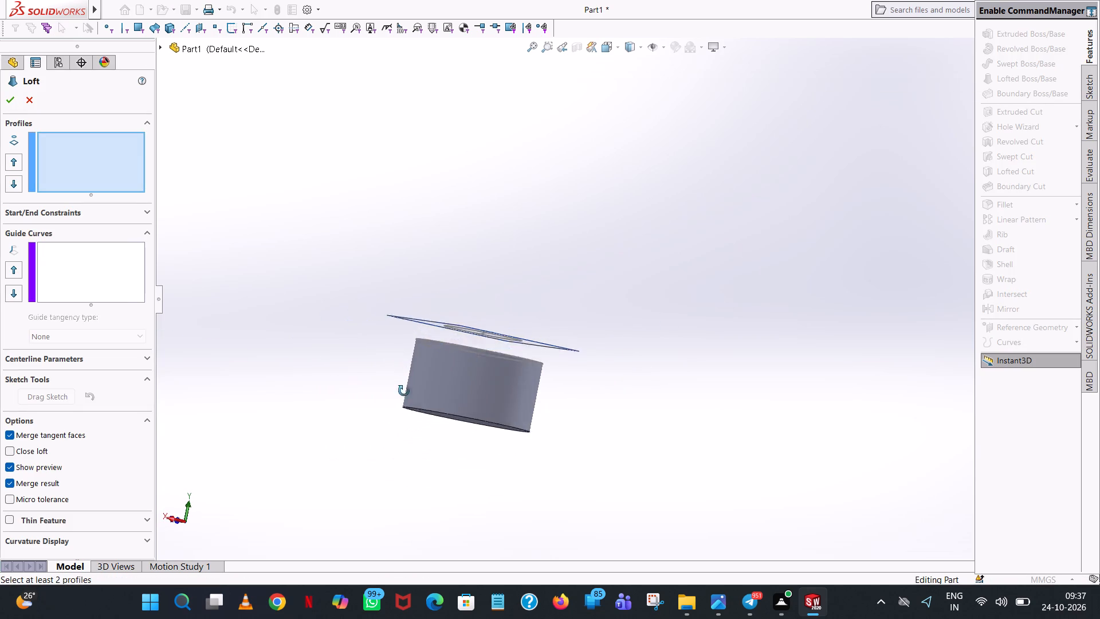
pyautogui.moveTo(404, 391); pyautogui.dragTo(402, 418, button='middle')
pyautogui.scroll(-5, 484, 357)
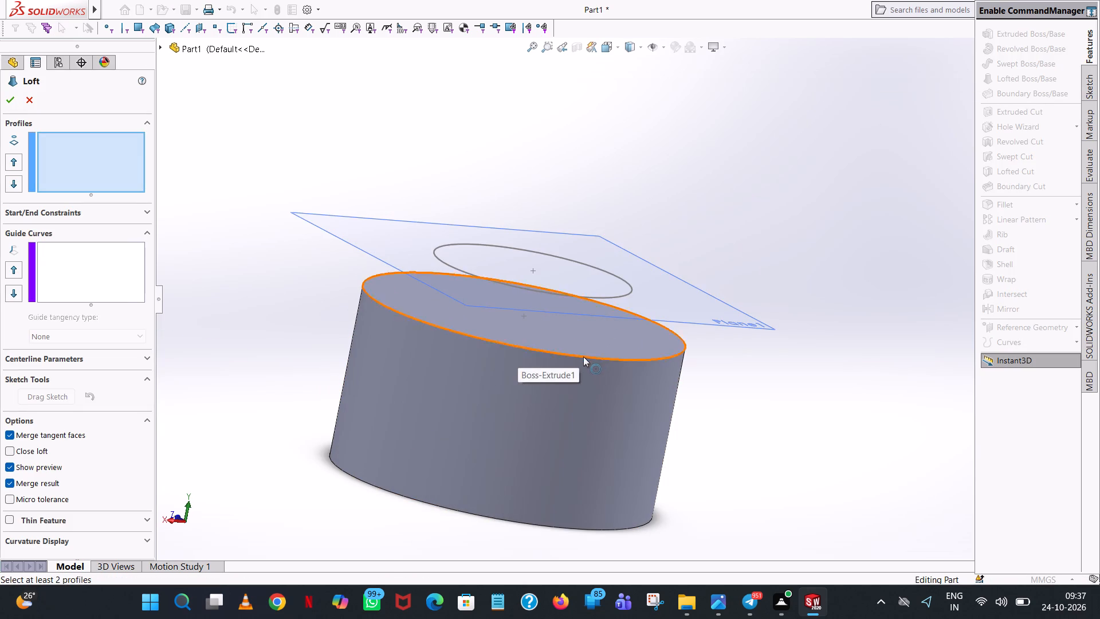
pyautogui.click(581, 357)
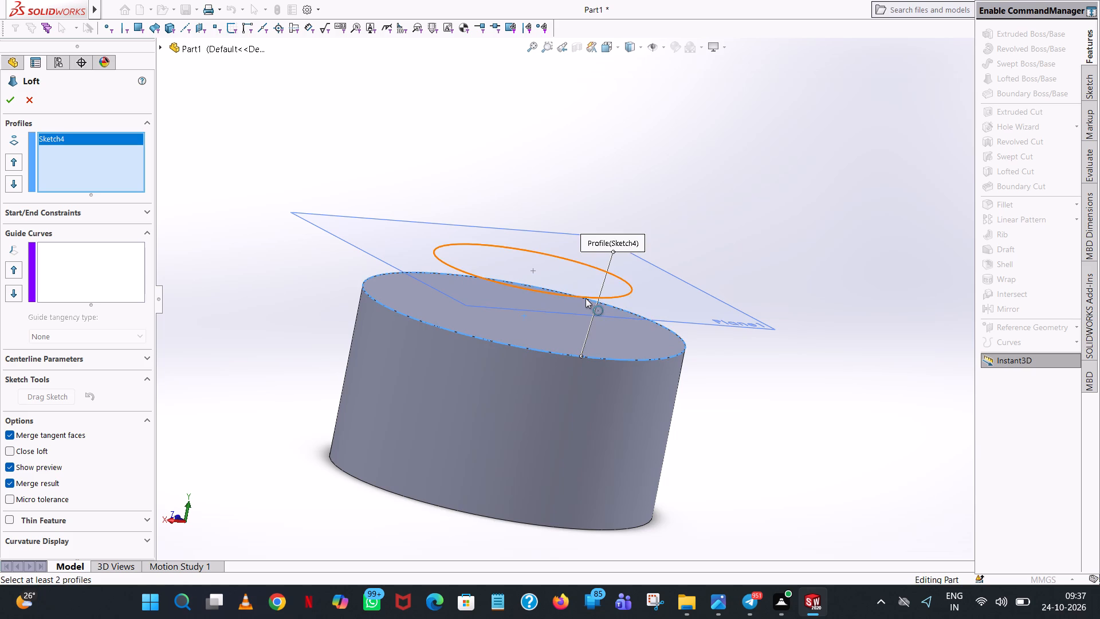
pyautogui.click(586, 298)
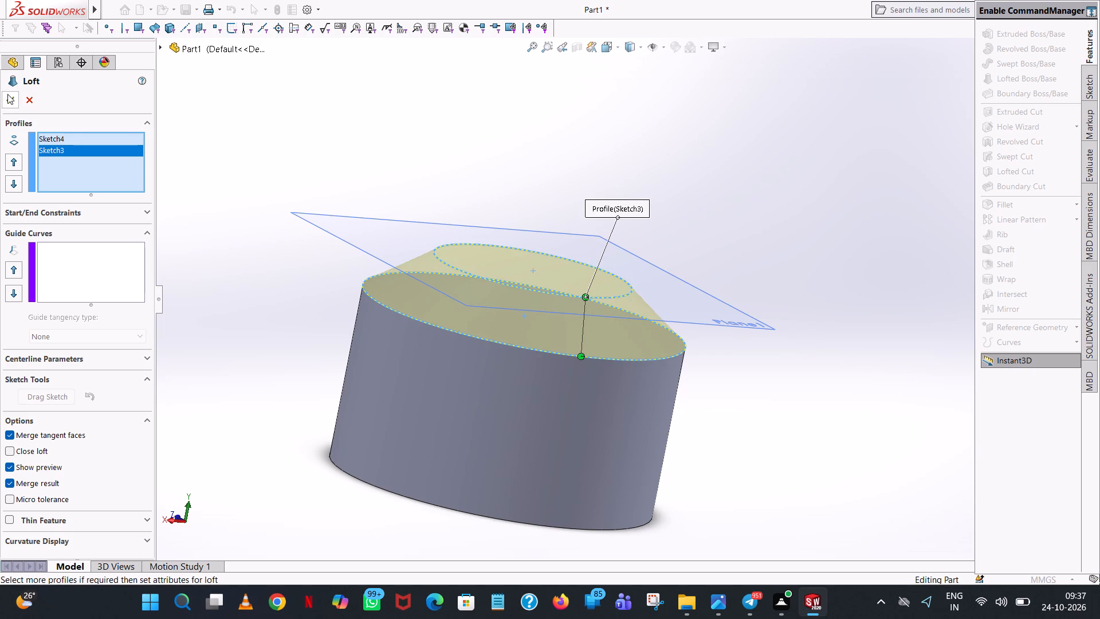
pyautogui.click(7, 94)
pyautogui.click(459, 187)
# Hide the offset plane at the top of the loft.
pyautogui.moveTo(541, 186); pyautogui.dragTo(544, 147, button='middle')
pyautogui.scroll(1, 537, 157)
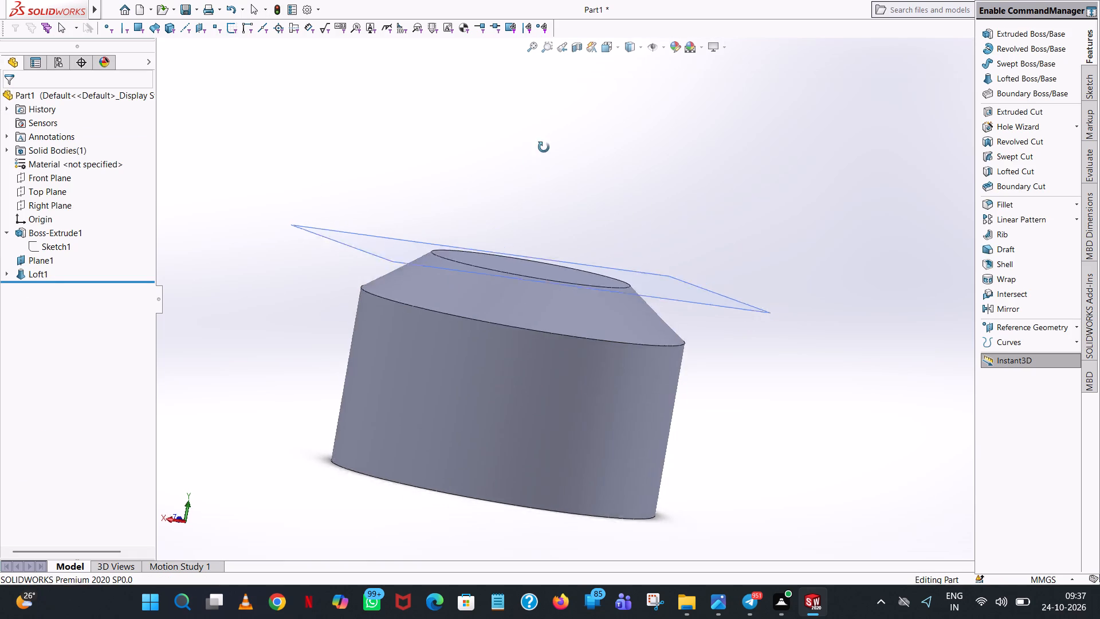
pyautogui.moveTo(544, 147); pyautogui.dragTo(613, 211, button='middle')
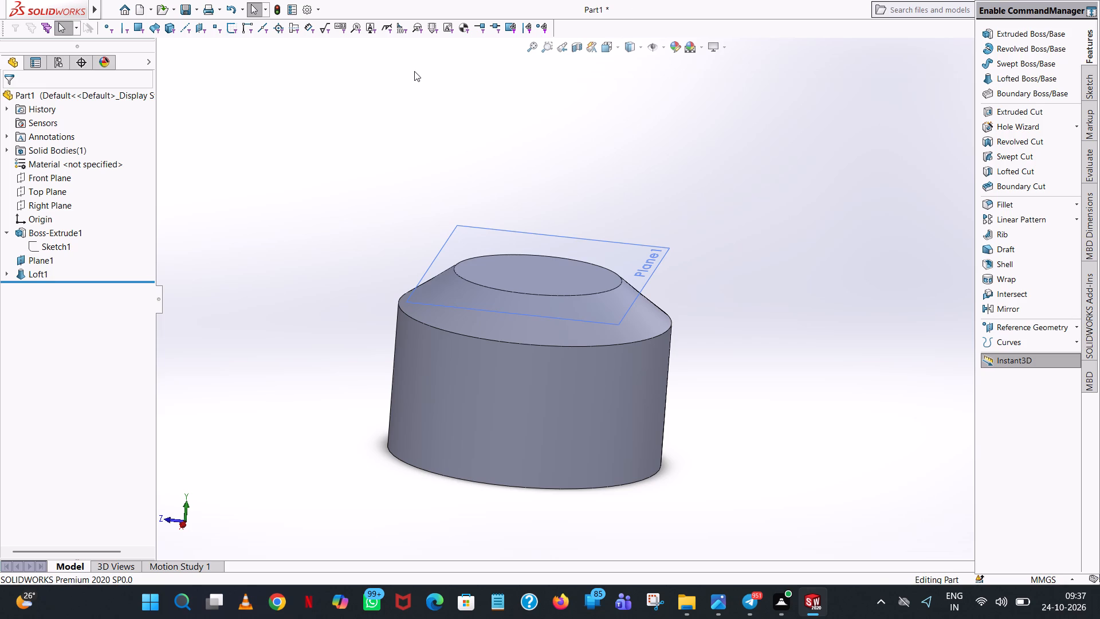
pyautogui.moveTo(565, 197); pyautogui.dragTo(584, 146, button='middle')
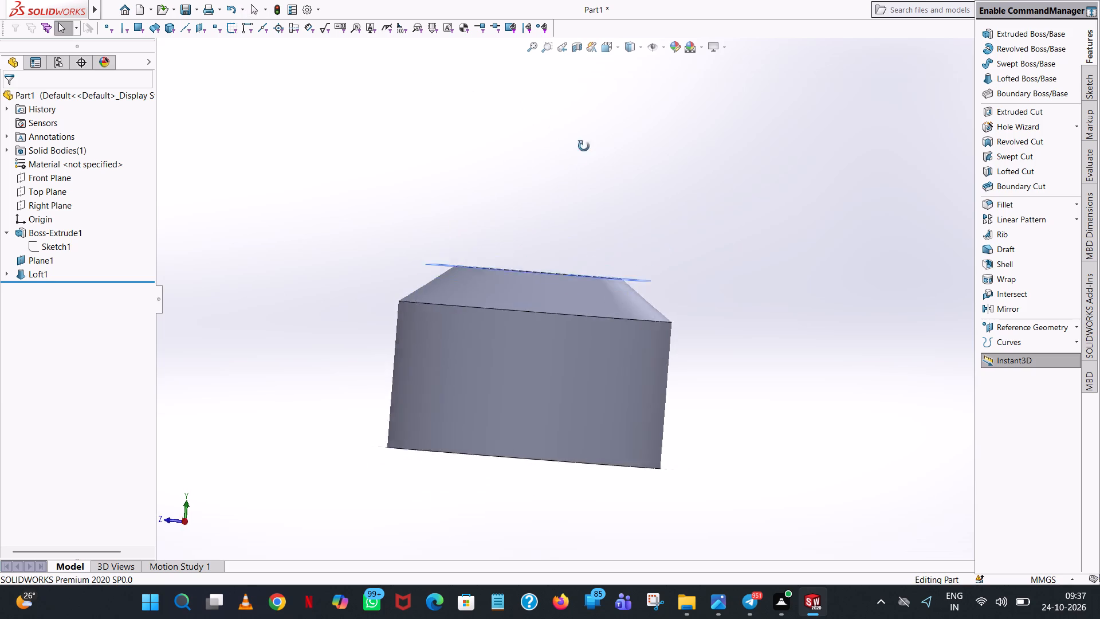
pyautogui.moveTo(584, 146); pyautogui.dragTo(669, 246, button='middle')
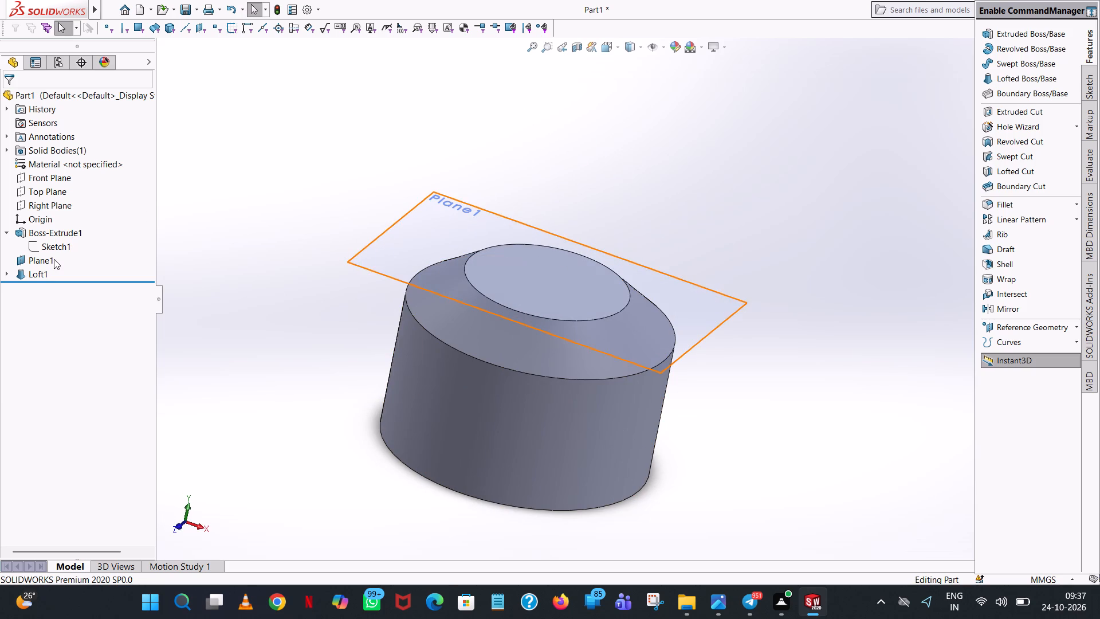
pyautogui.click(54, 259)
pyautogui.click(76, 244)
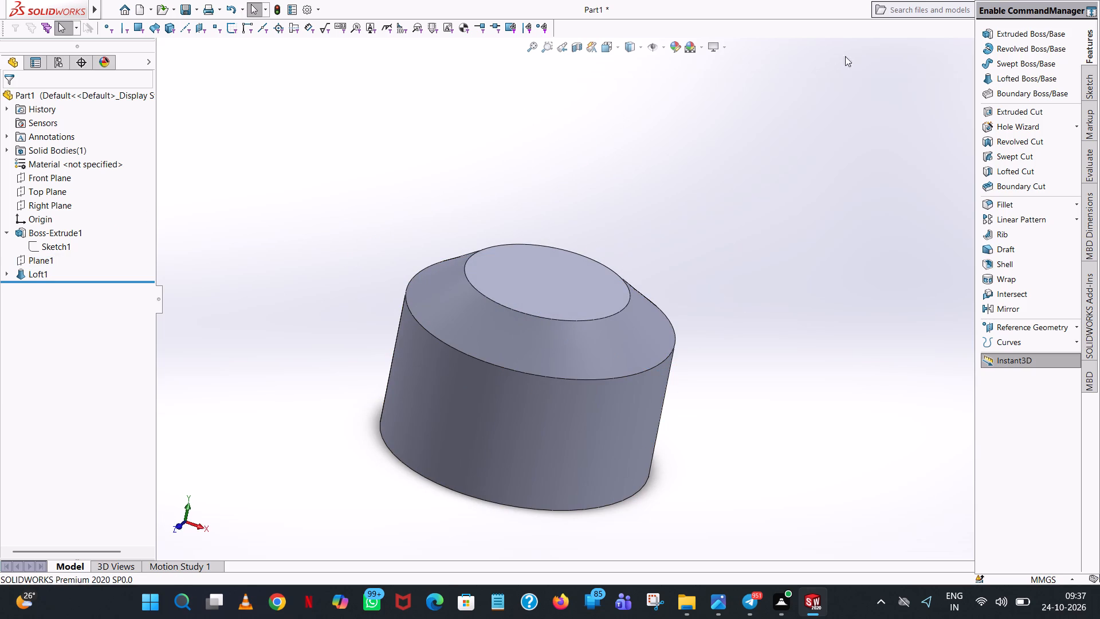
# Start an extruded boss with a new sketch on the loft's flat top face.
pyautogui.click(1029, 38)
pyautogui.click(564, 276)
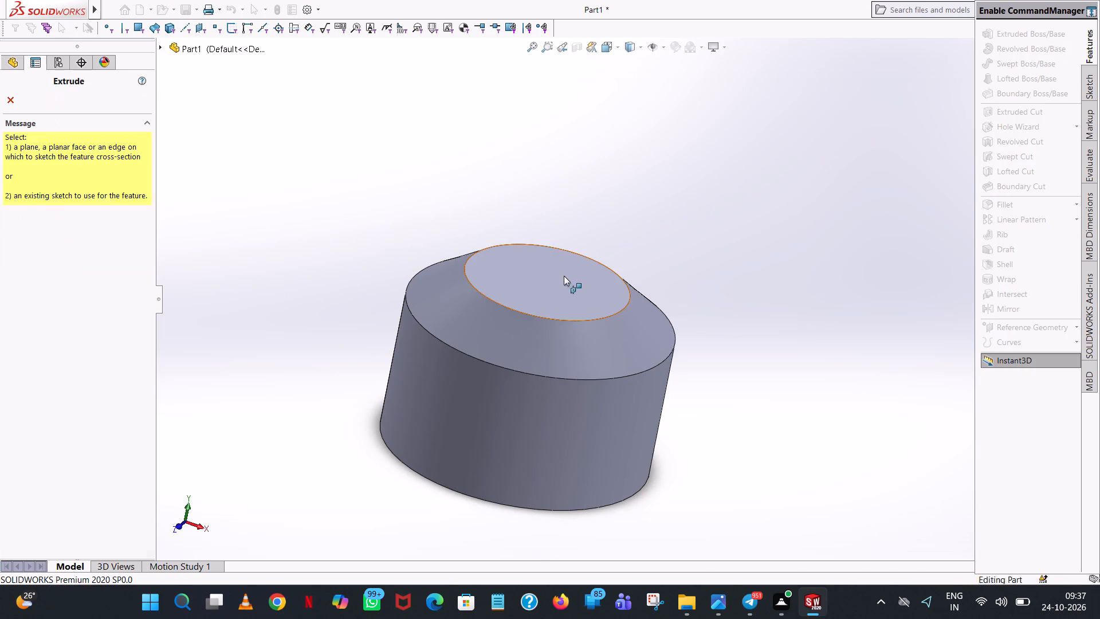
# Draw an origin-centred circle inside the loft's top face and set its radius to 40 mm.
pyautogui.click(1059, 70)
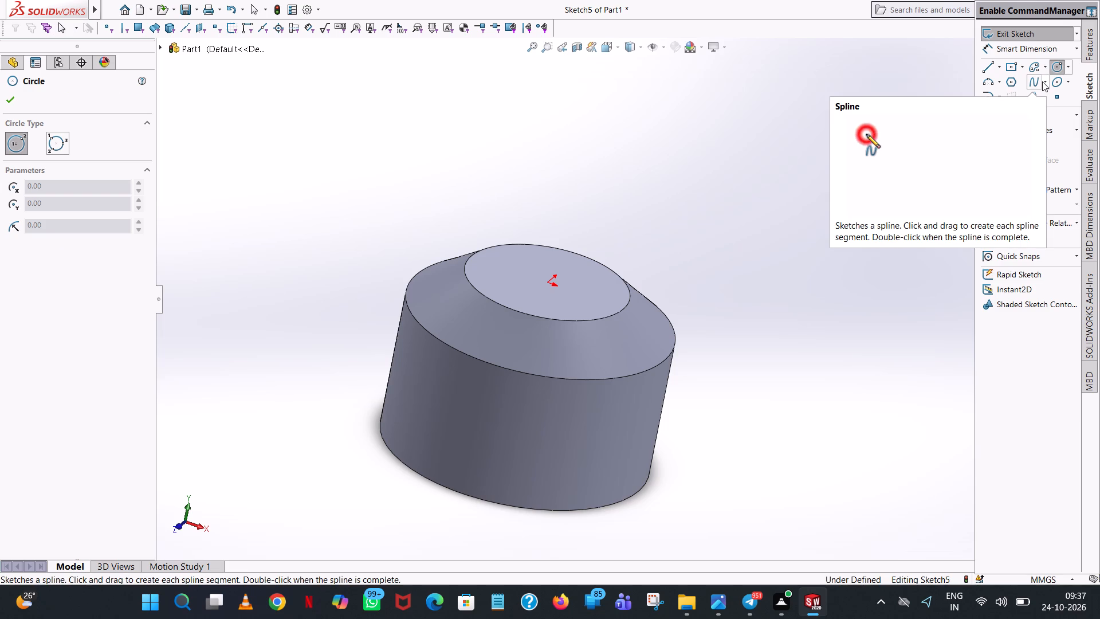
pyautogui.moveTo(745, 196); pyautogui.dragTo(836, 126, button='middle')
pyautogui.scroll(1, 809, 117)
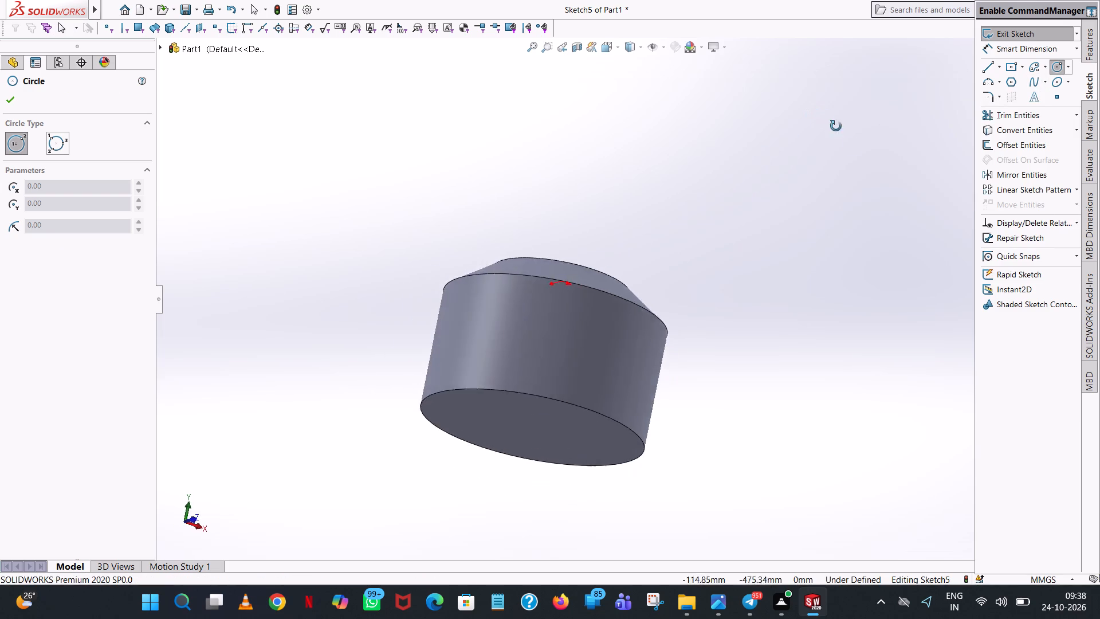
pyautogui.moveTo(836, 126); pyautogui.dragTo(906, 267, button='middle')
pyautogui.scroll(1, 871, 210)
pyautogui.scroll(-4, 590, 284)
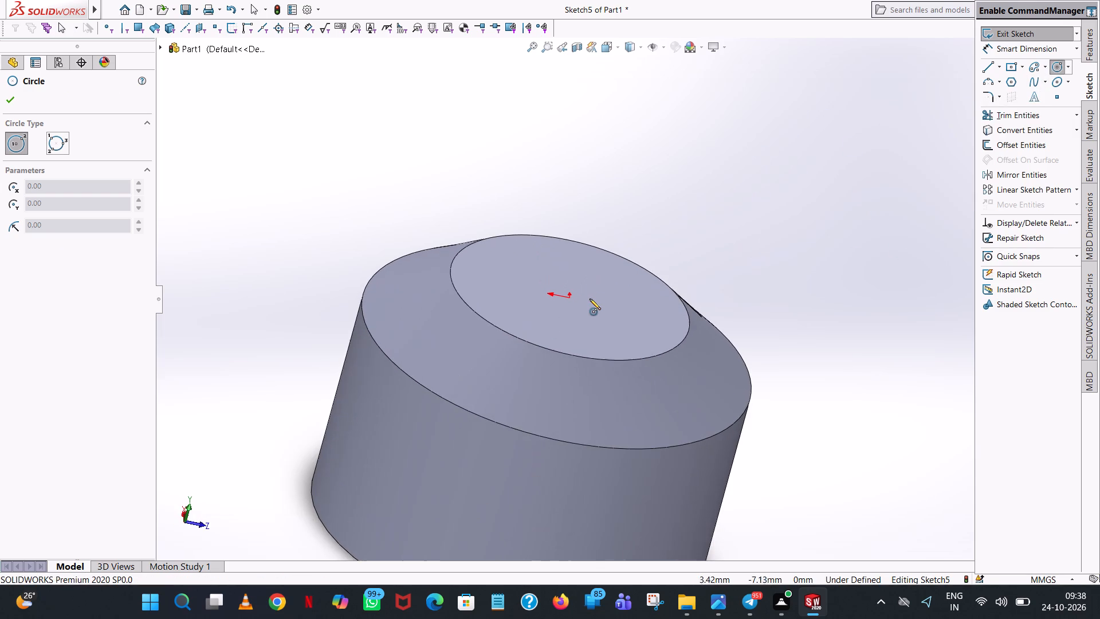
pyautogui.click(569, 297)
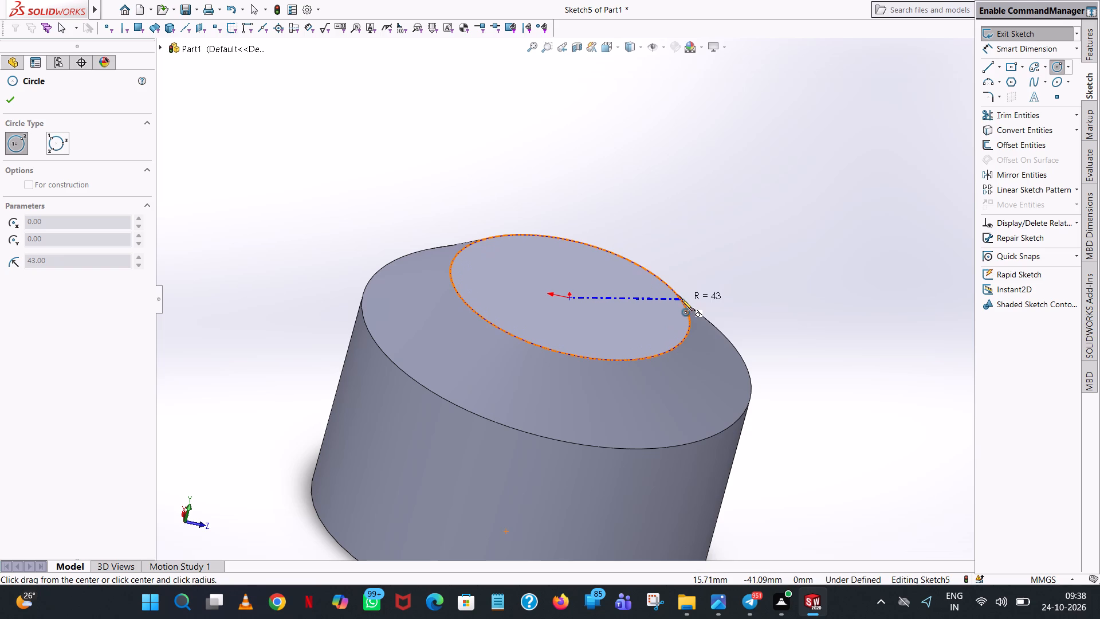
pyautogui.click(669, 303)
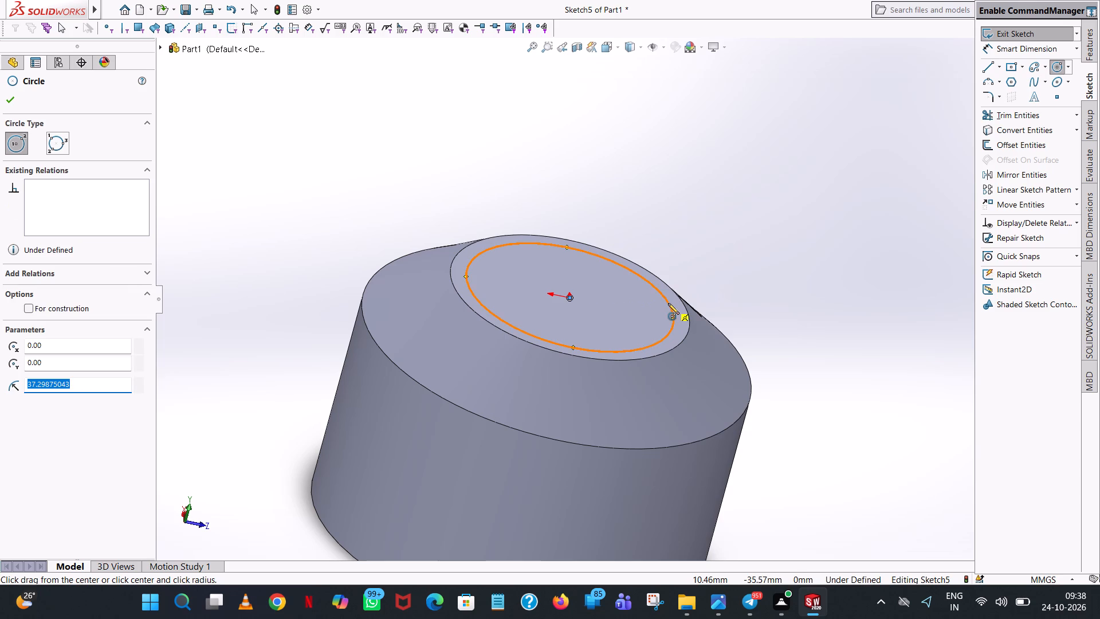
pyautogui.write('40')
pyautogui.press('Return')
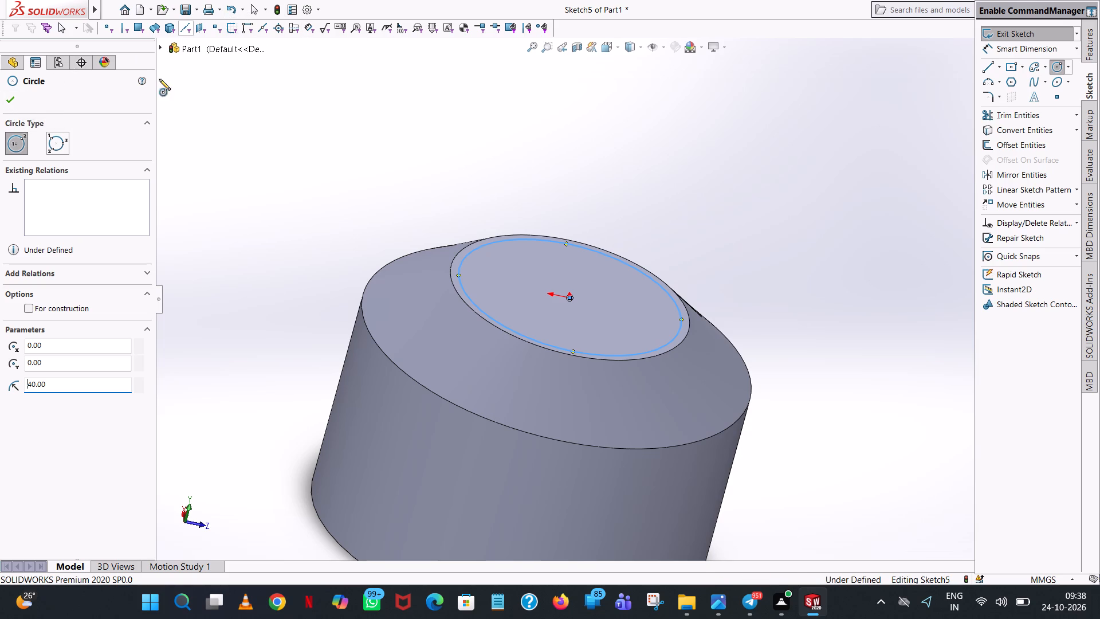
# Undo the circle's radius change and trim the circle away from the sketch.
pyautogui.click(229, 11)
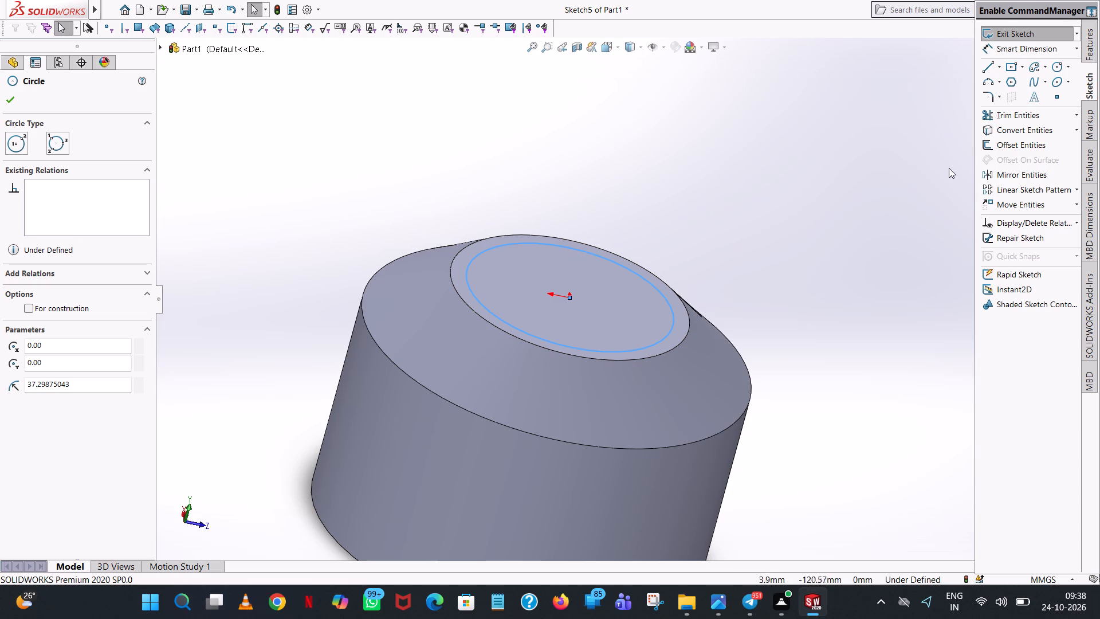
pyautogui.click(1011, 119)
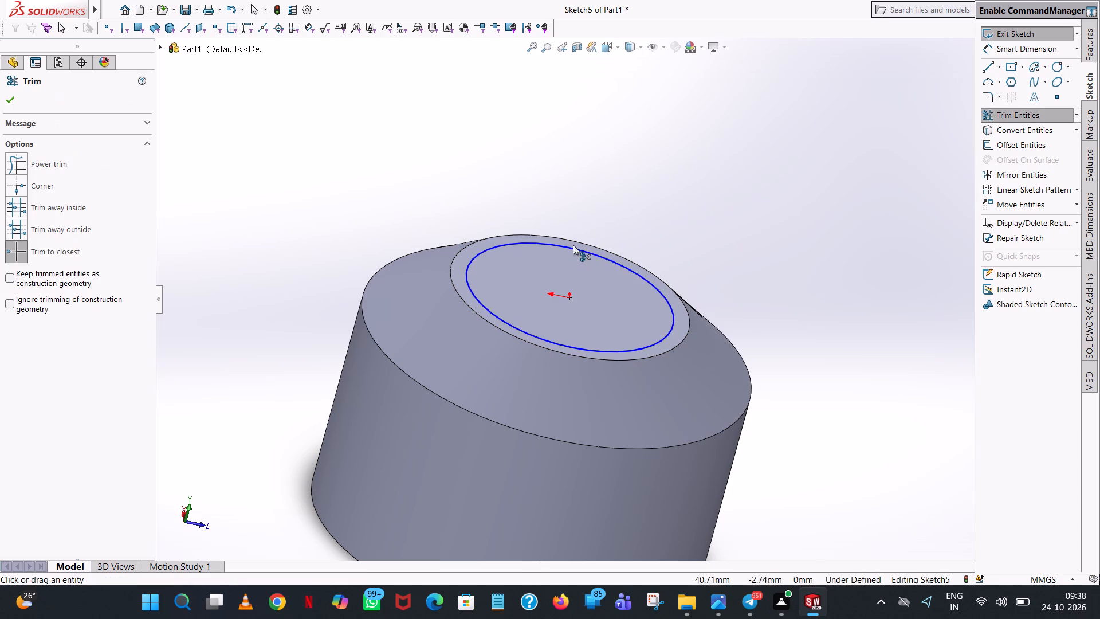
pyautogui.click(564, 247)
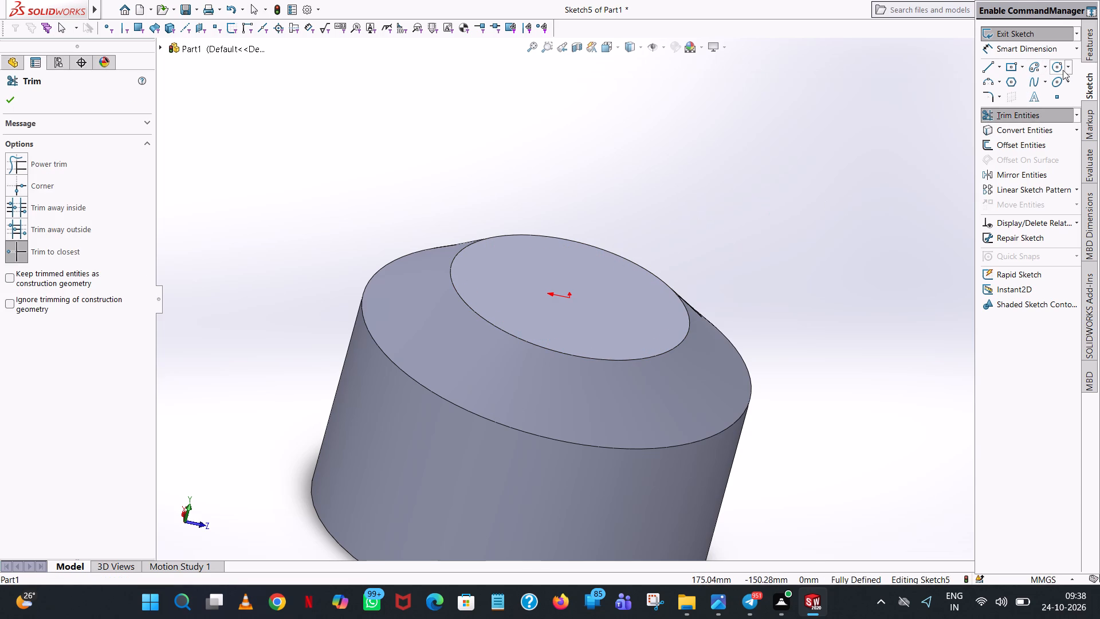
# Draw an origin-centred circle of 43 mm radius along the outer edge of the loft's top face.
pyautogui.click(1063, 70)
pyautogui.click(570, 298)
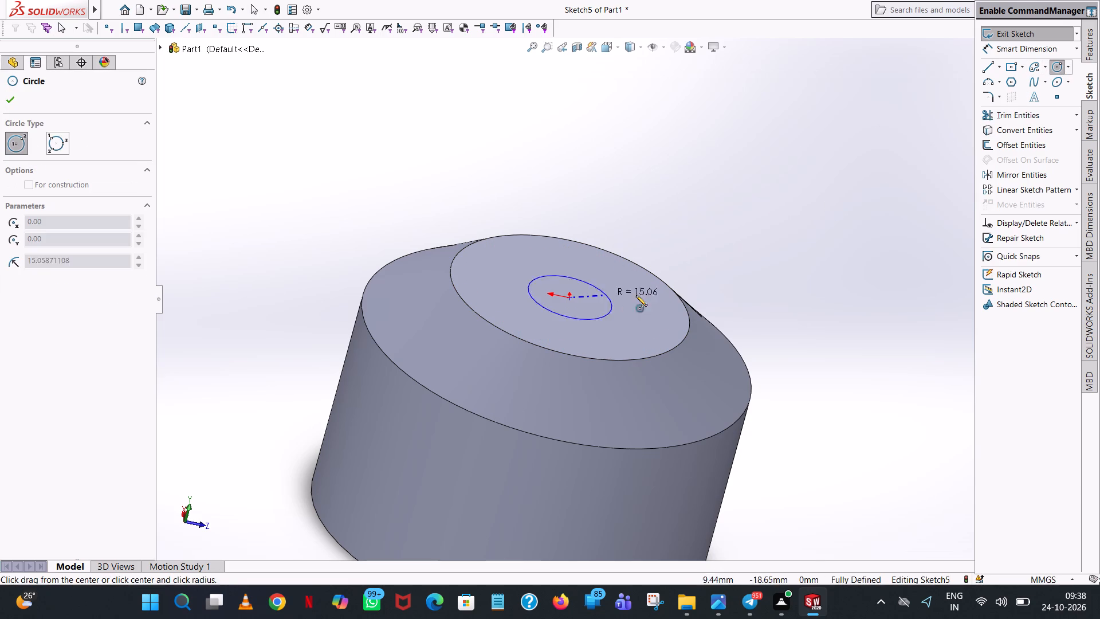
pyautogui.click(683, 301)
pyautogui.rightClick(683, 301)
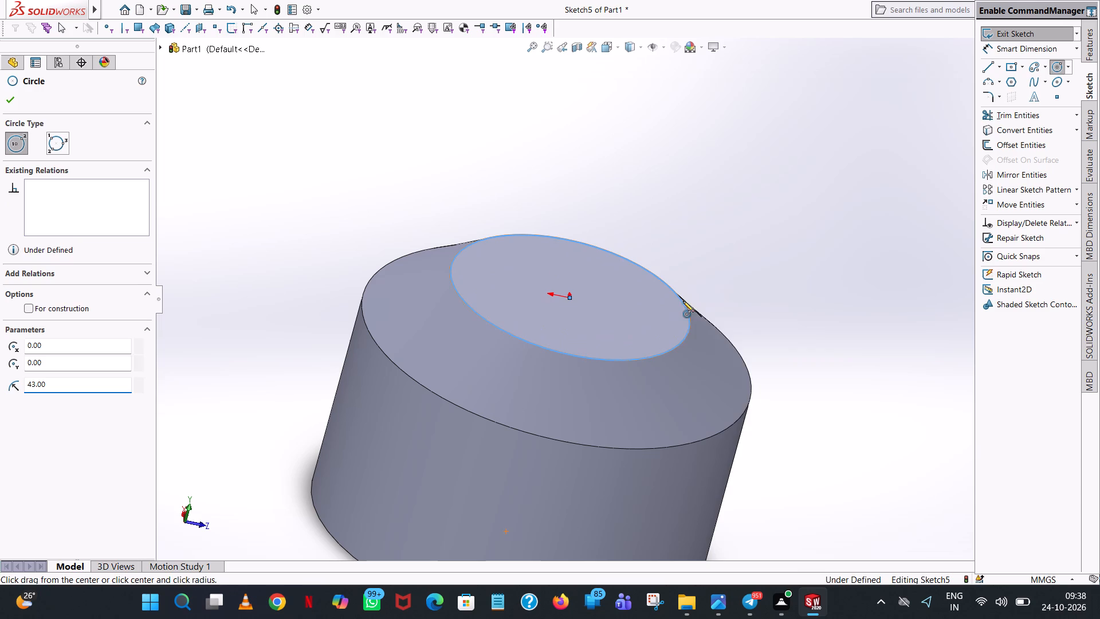
pyautogui.click(714, 308)
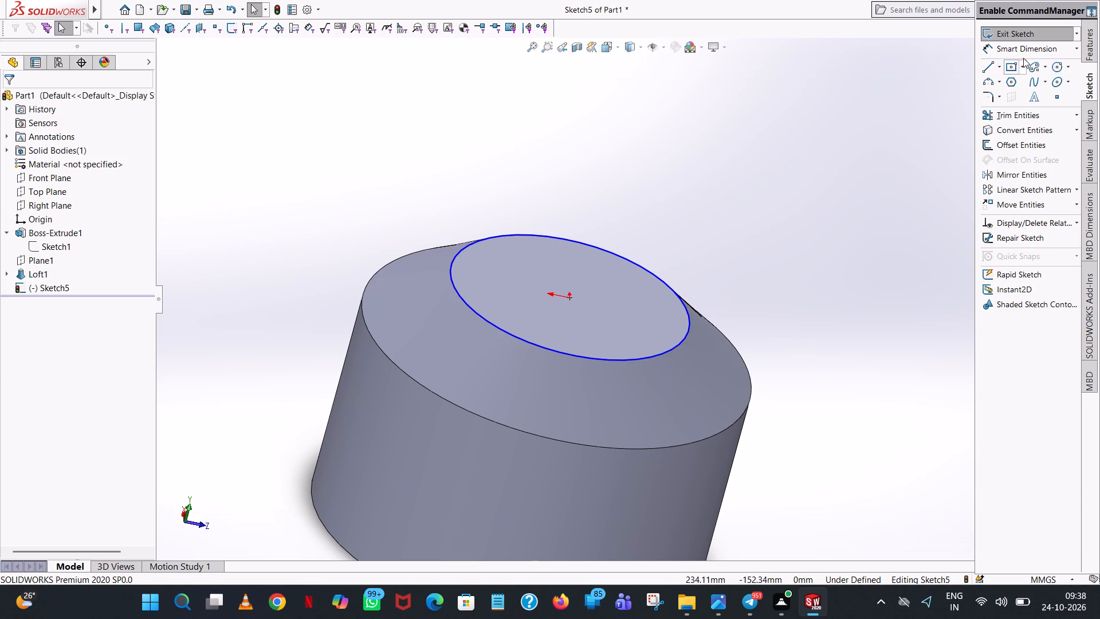
# Dimension the circle on the loft's top face with an 86 mm diameter.
pyautogui.click(1036, 49)
pyautogui.click(630, 262)
pyautogui.click(835, 284)
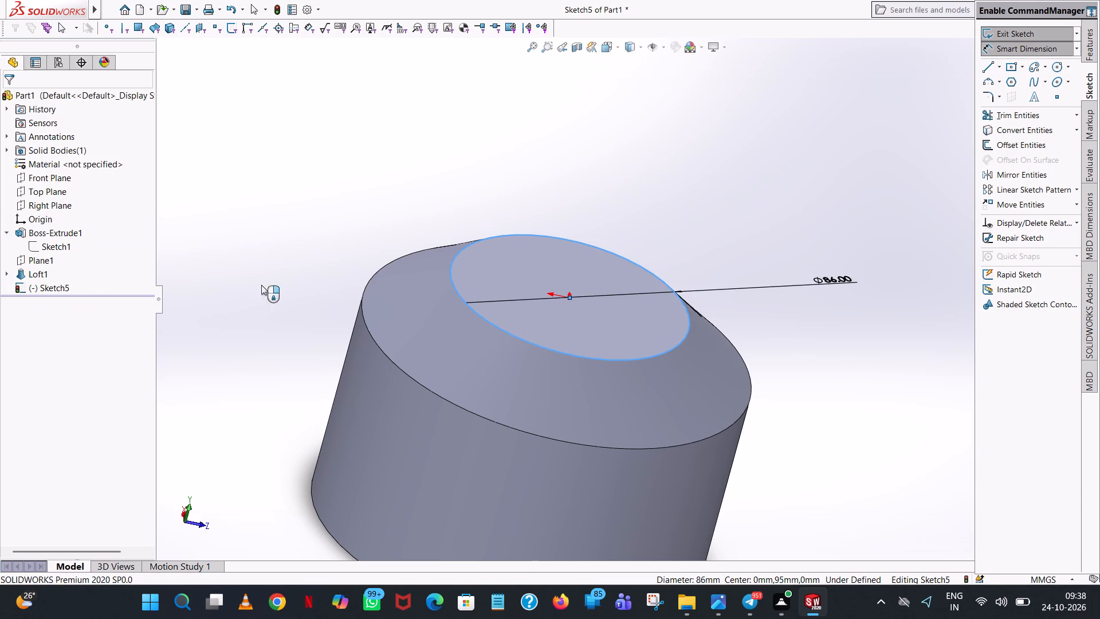
pyautogui.click(787, 262)
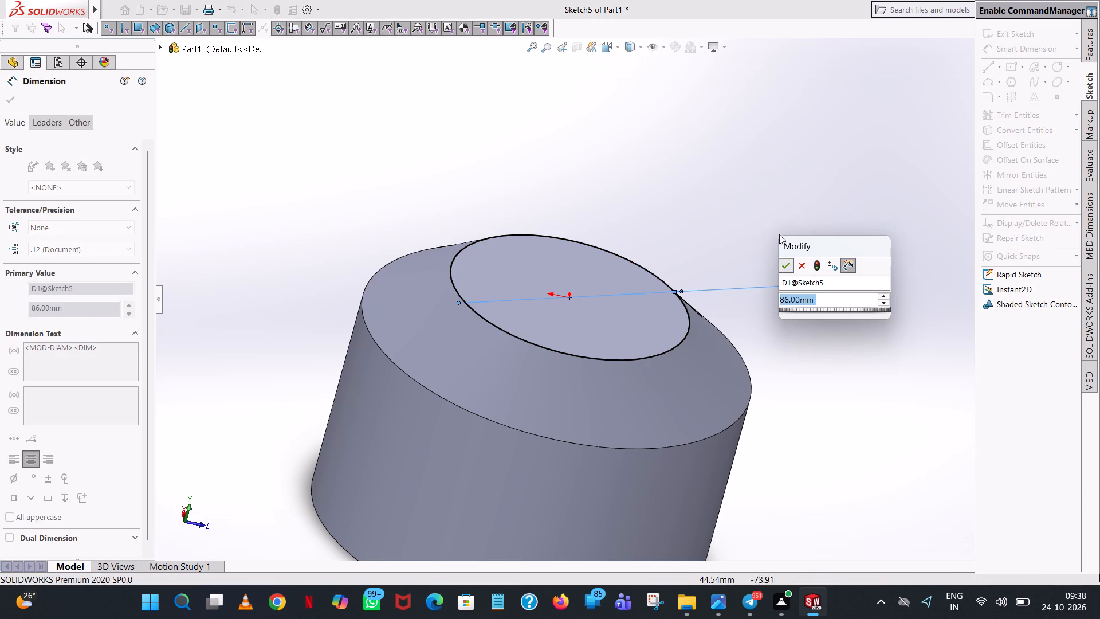
pyautogui.click(749, 112)
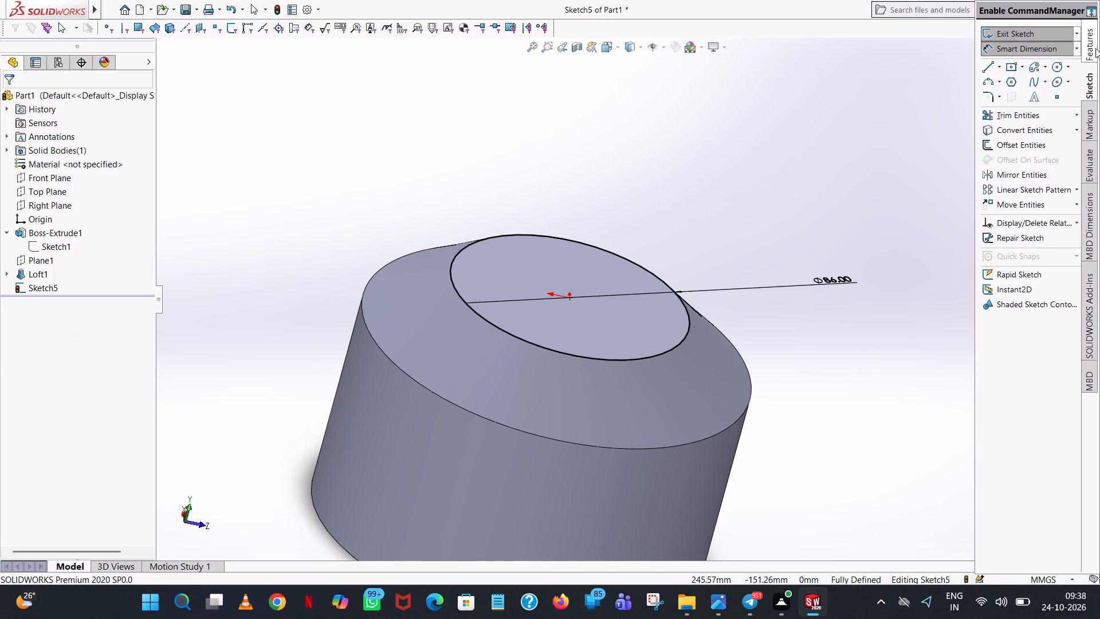
# Extrude the 86 mm circle upward from the loft's top face as a blind boss 28 mm deep, merged with the body.
pyautogui.click(1091, 46)
pyautogui.click(1026, 33)
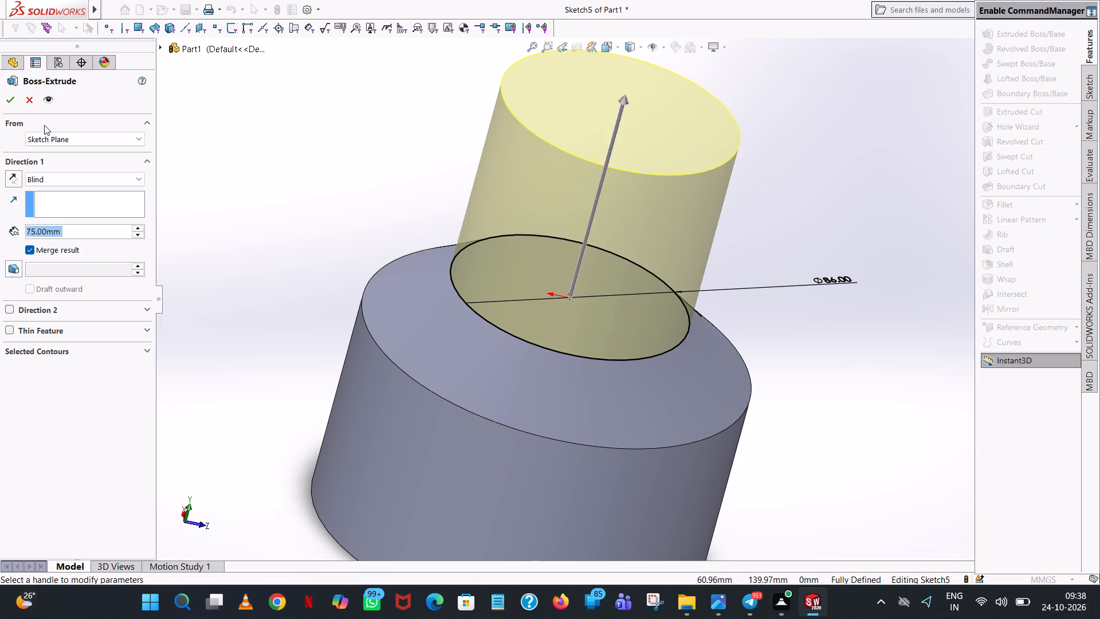
pyautogui.press('1')
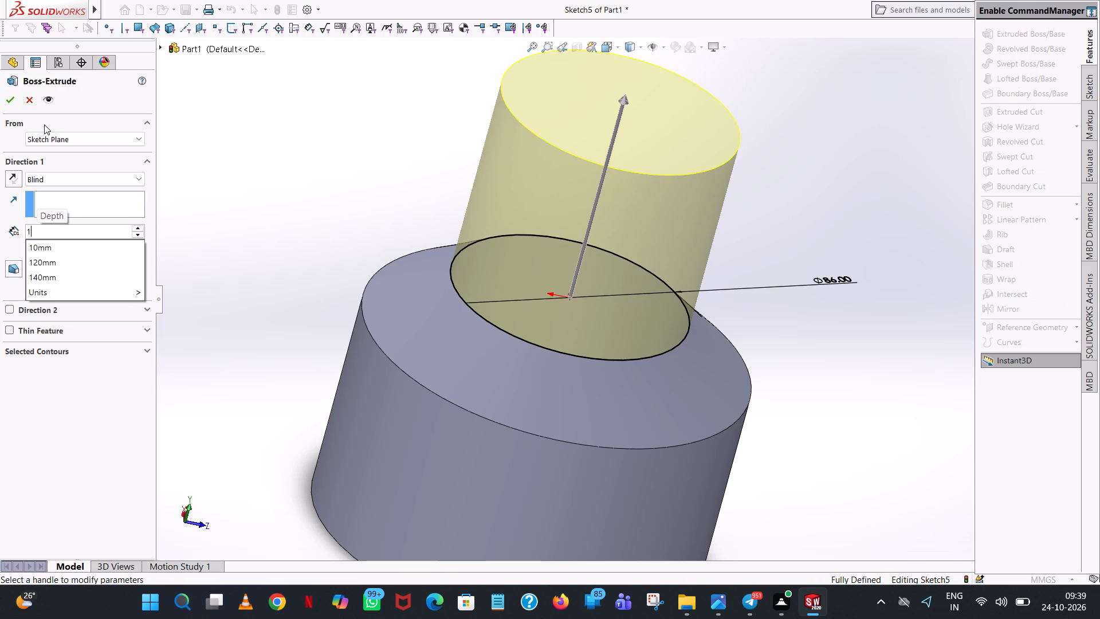
pyautogui.write('23')
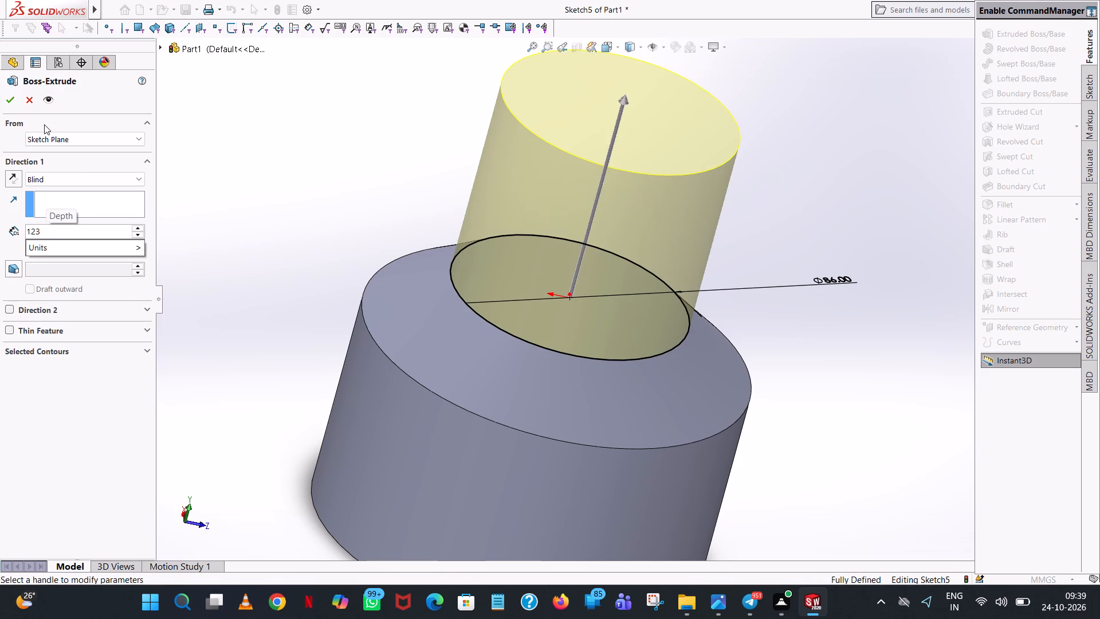
pyautogui.press('-')
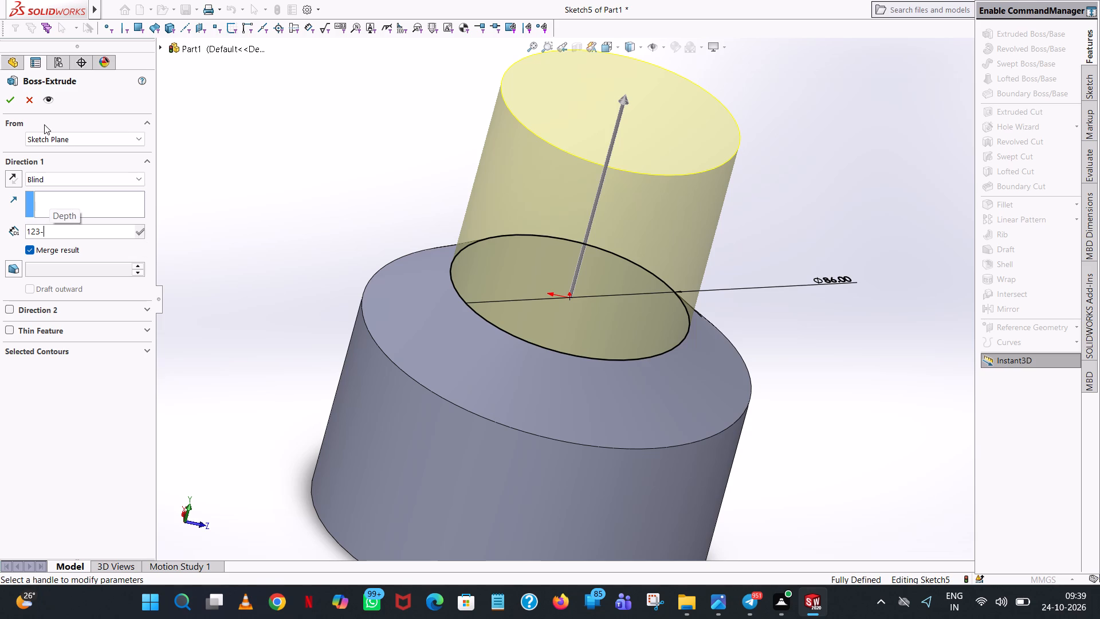
pyautogui.write('95')
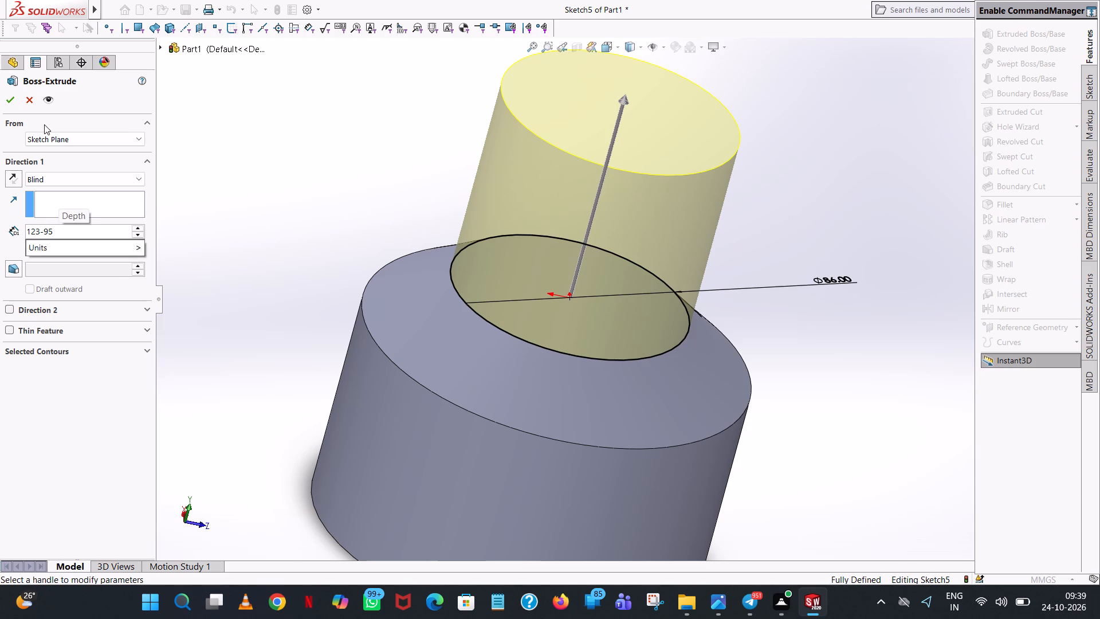
pyautogui.press('Return')
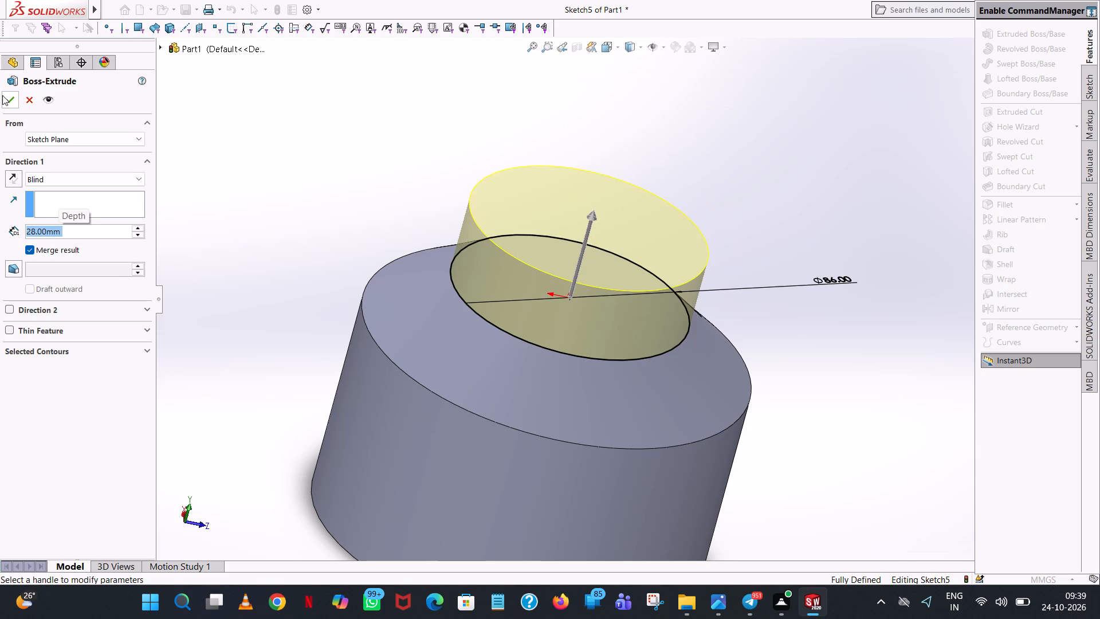
pyautogui.click(2, 95)
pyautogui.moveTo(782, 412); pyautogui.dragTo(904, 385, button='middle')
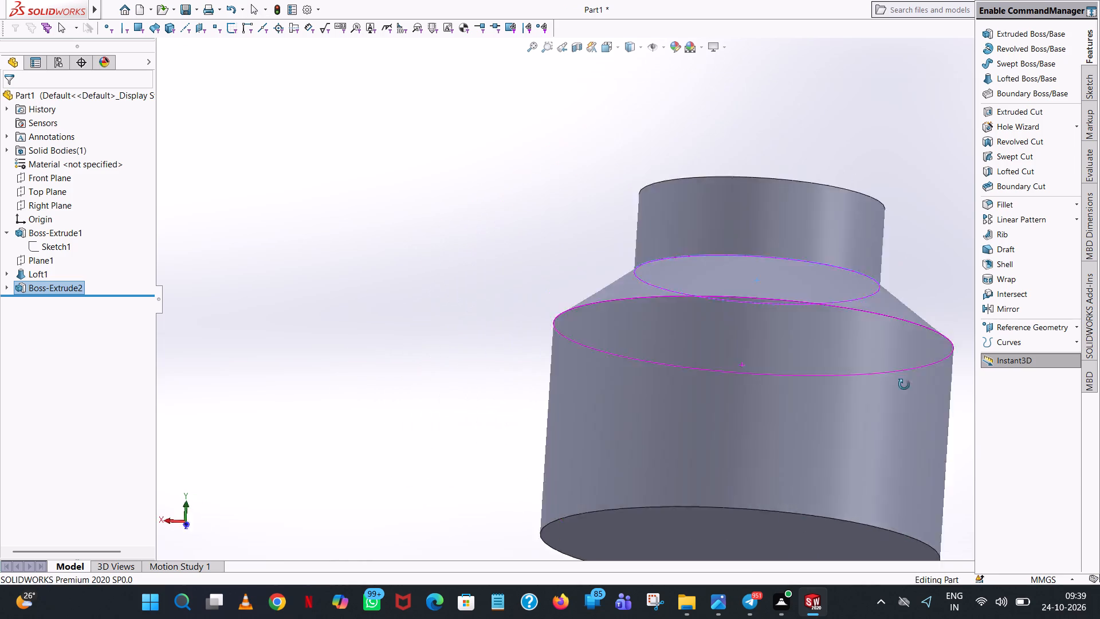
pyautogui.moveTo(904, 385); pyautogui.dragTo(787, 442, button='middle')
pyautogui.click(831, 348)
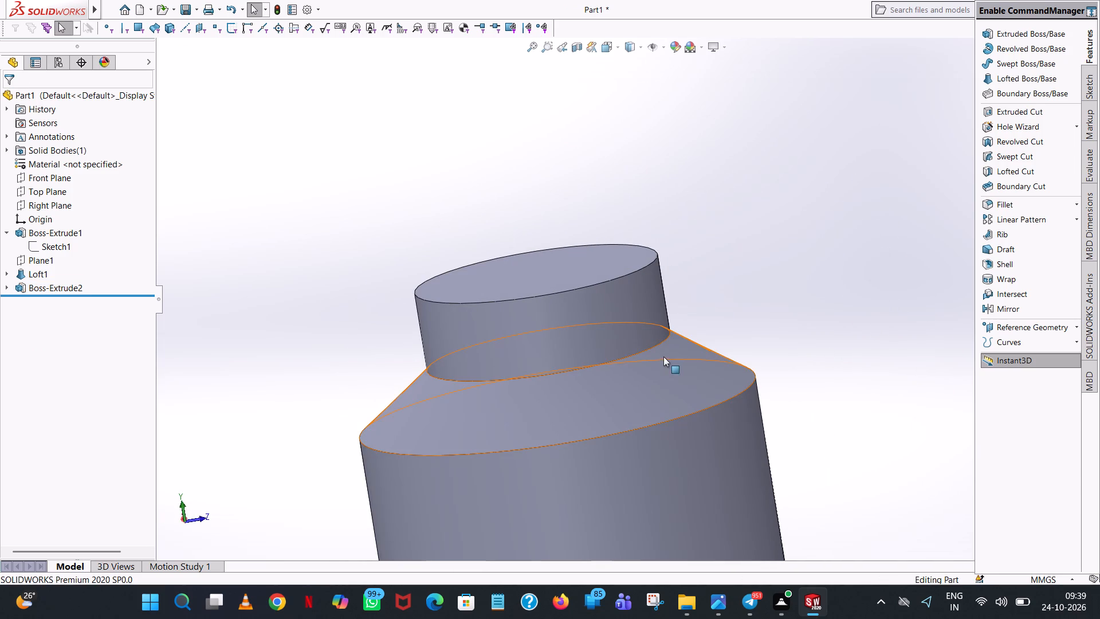
# Start an extruded boss sketch on the neck's top face and draw an origin-centred circle of about 51 mm radius.
pyautogui.moveTo(636, 343); pyautogui.dragTo(647, 334, button='middle')
pyautogui.scroll(1, 636, 343)
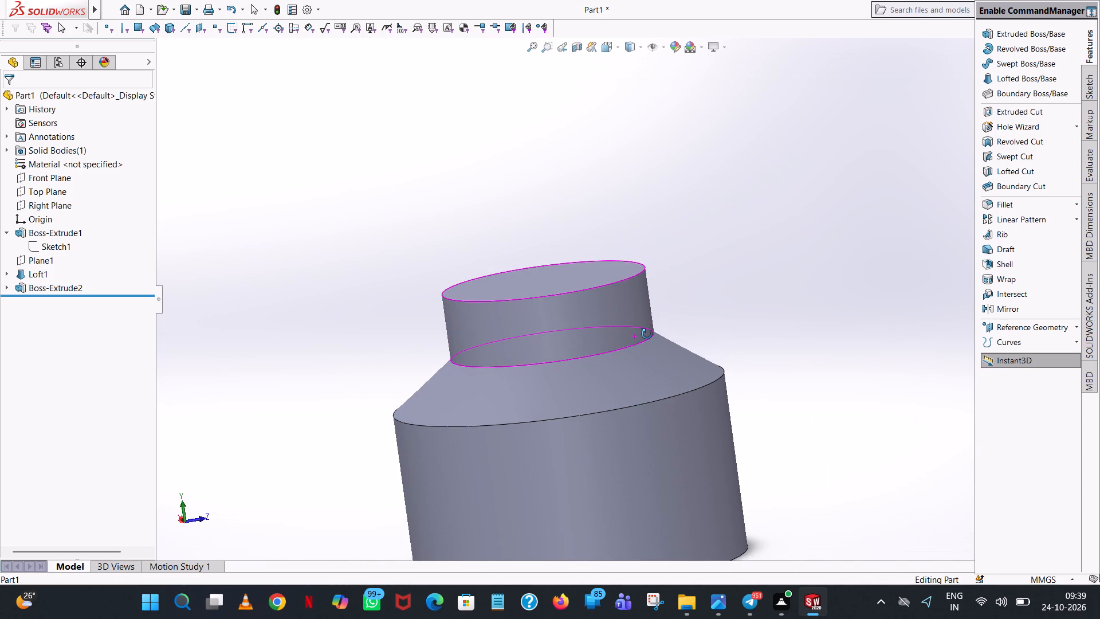
pyautogui.moveTo(647, 334); pyautogui.dragTo(651, 339, button='middle')
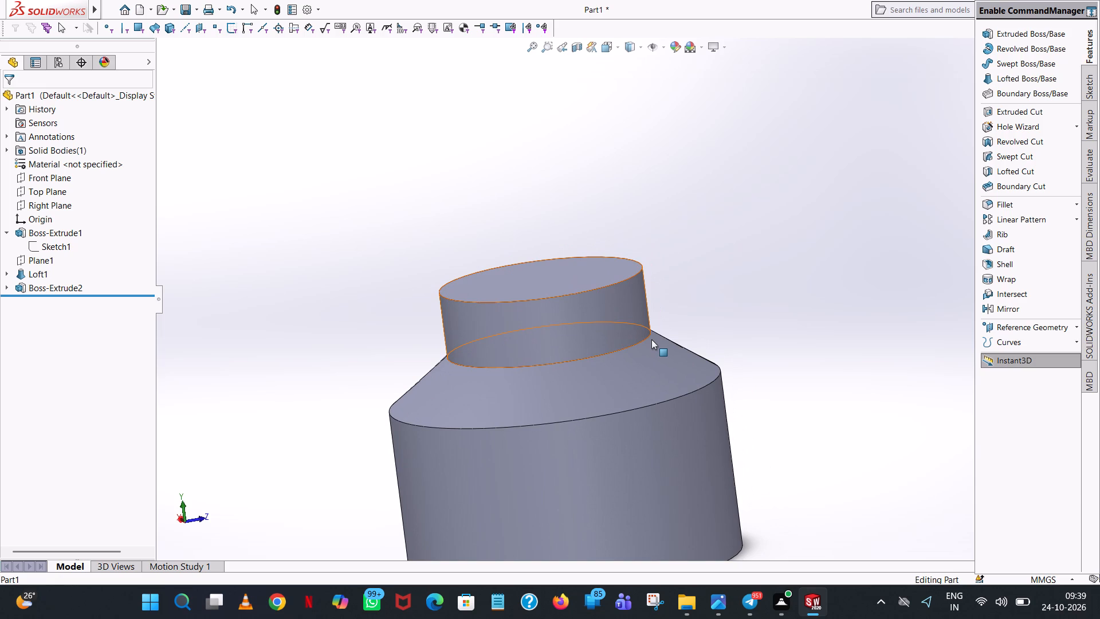
pyautogui.moveTo(623, 271); pyautogui.dragTo(641, 335, button='middle')
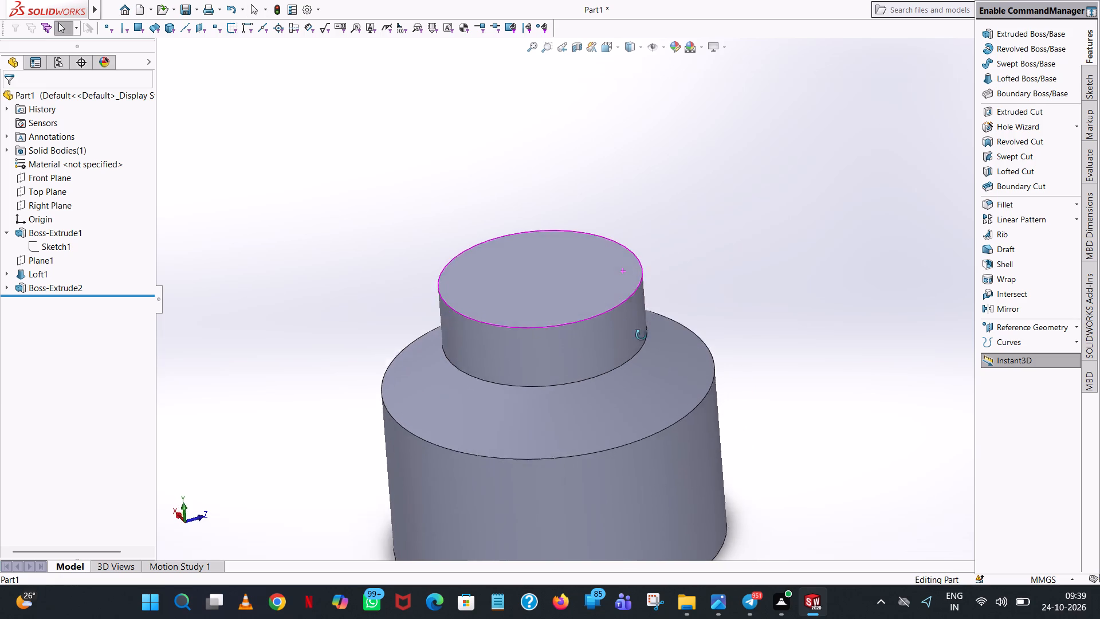
pyautogui.moveTo(641, 335); pyautogui.dragTo(651, 378, button='middle')
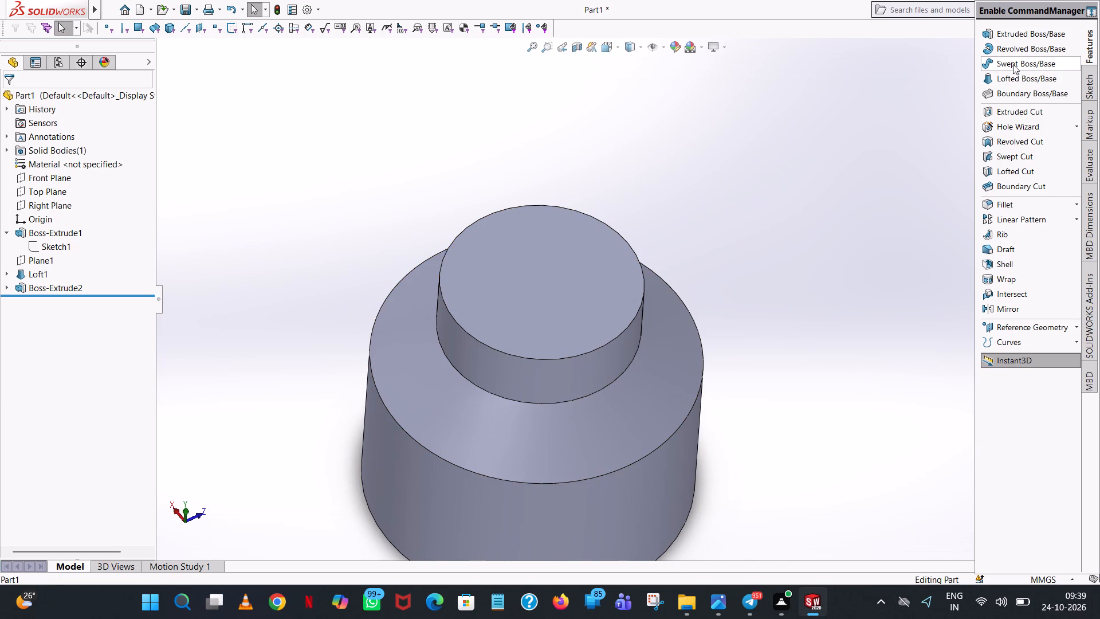
pyautogui.click(1005, 38)
pyautogui.click(572, 275)
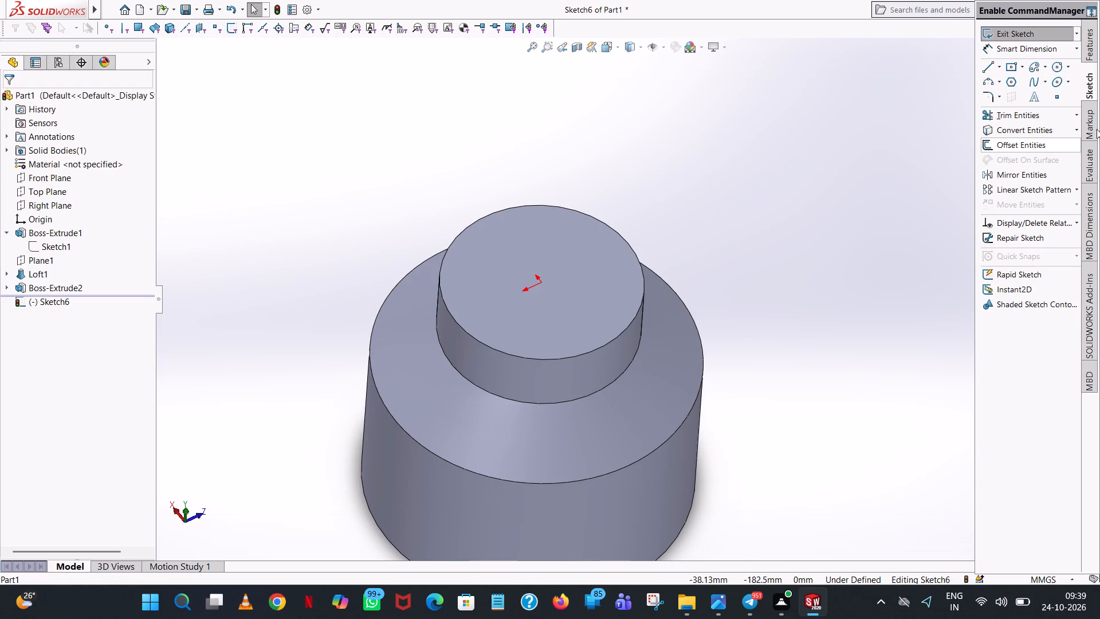
pyautogui.click(1054, 66)
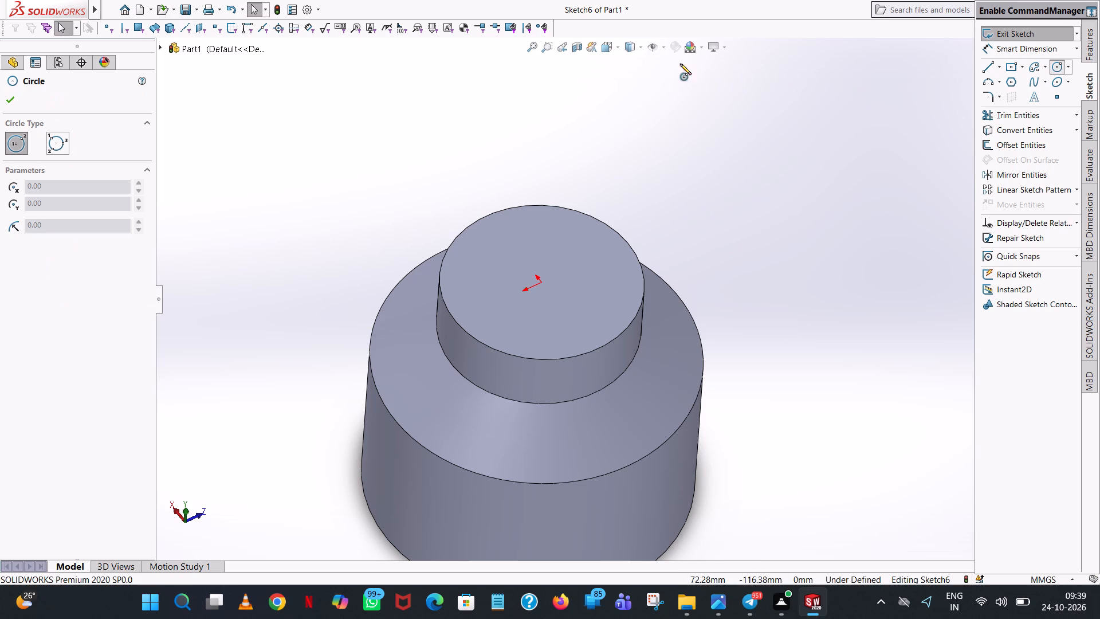
pyautogui.click(614, 49)
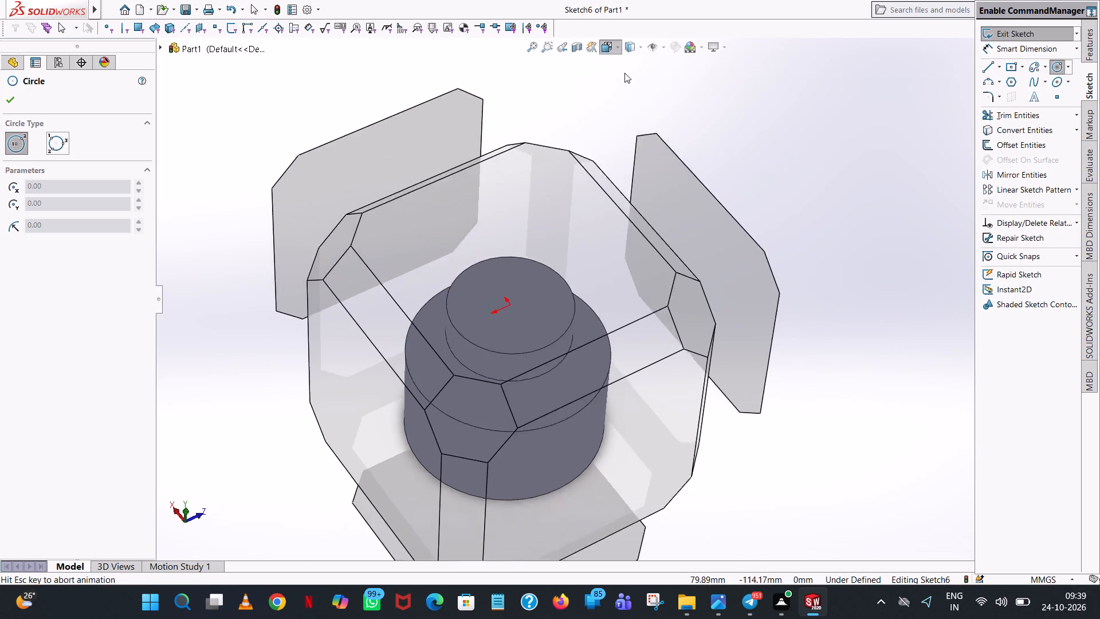
pyautogui.click(667, 116)
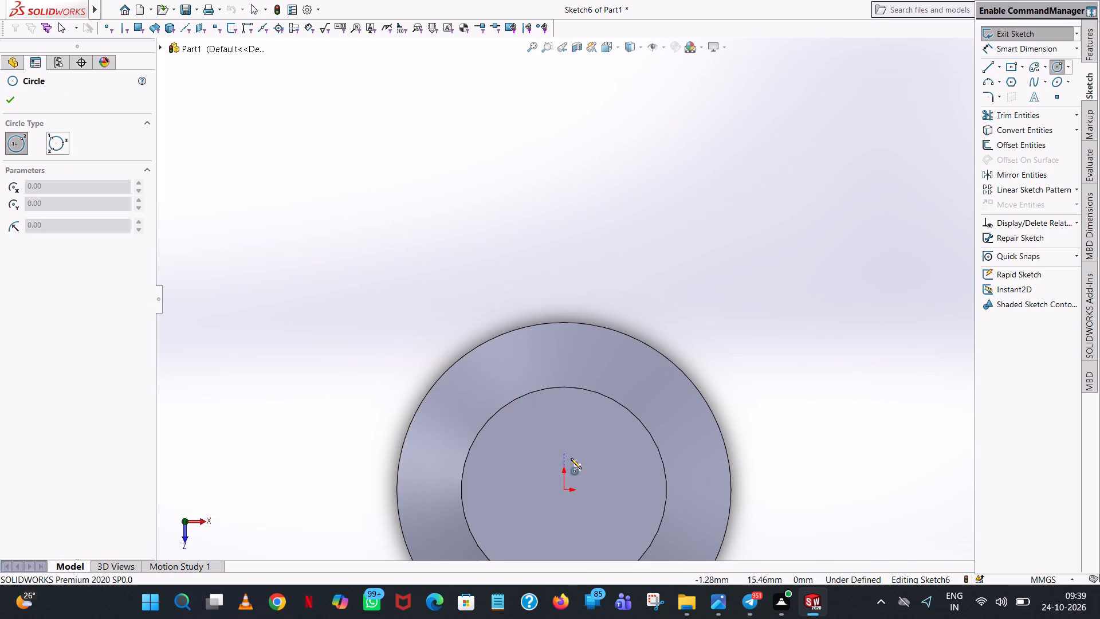
pyautogui.scroll(1, 574, 479)
pyautogui.scroll(-2, 602, 483)
pyautogui.scroll(3, 591, 468)
pyautogui.scroll(-3, 591, 465)
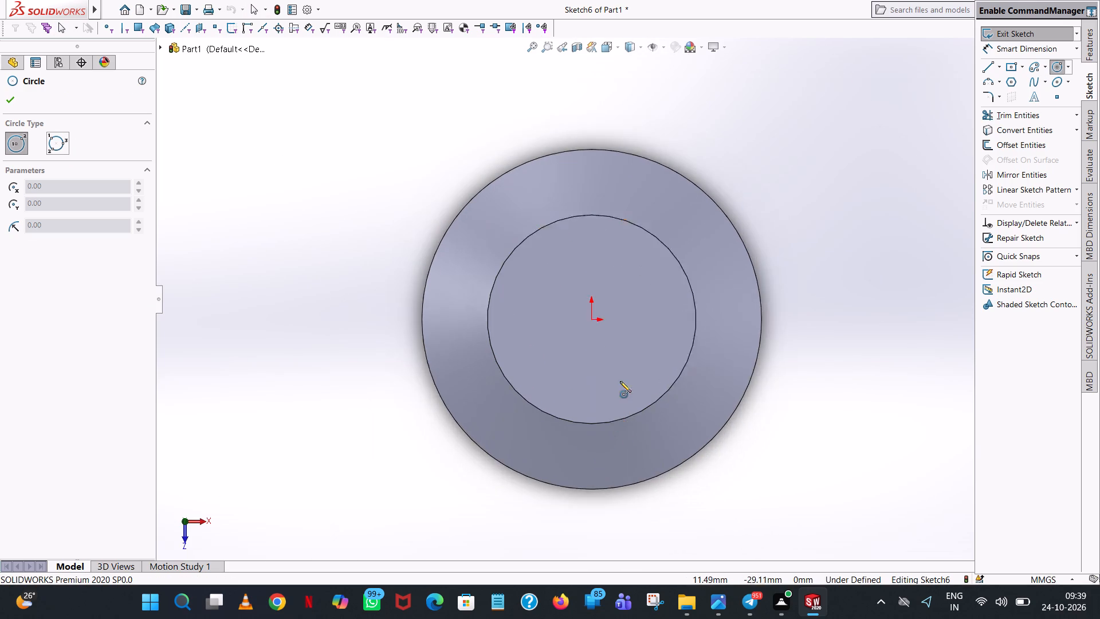
pyautogui.scroll(-1, 620, 381)
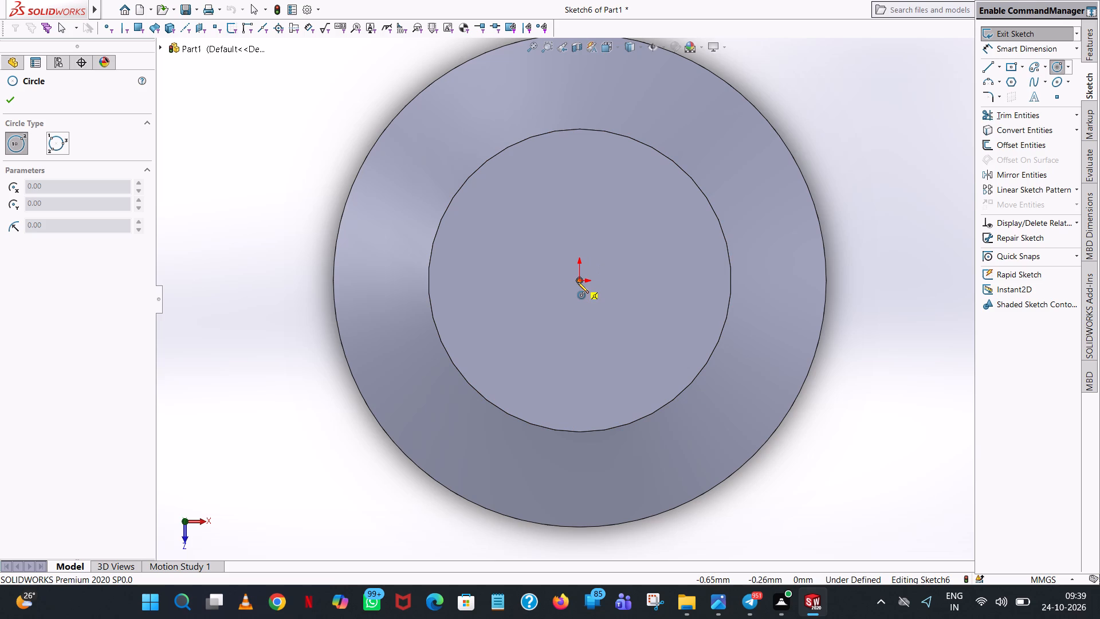
pyautogui.click(579, 281)
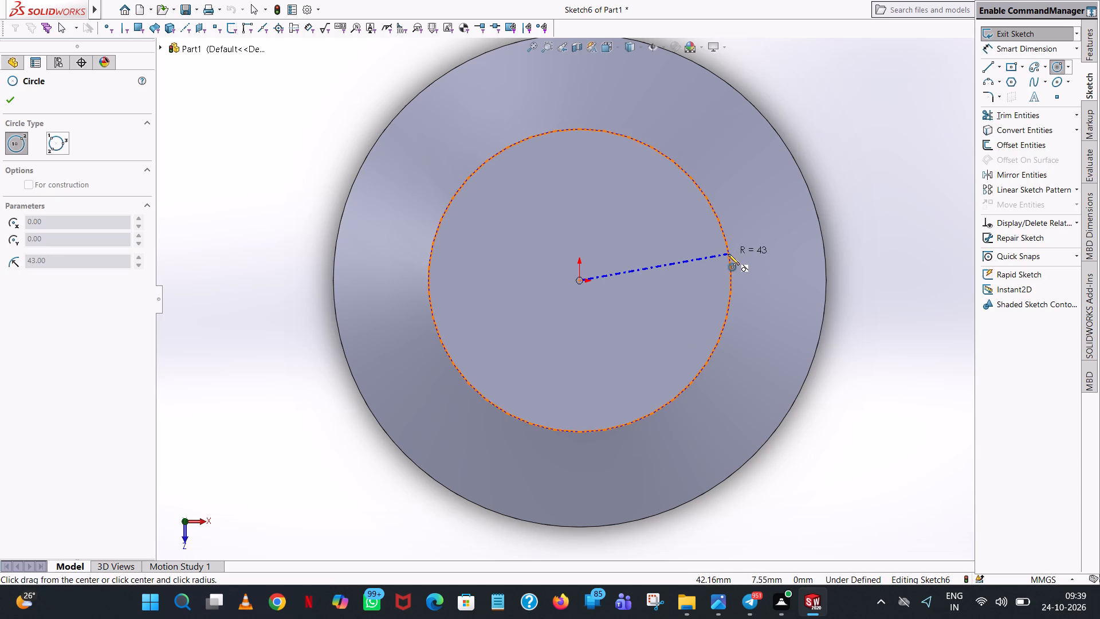
pyautogui.click(756, 239)
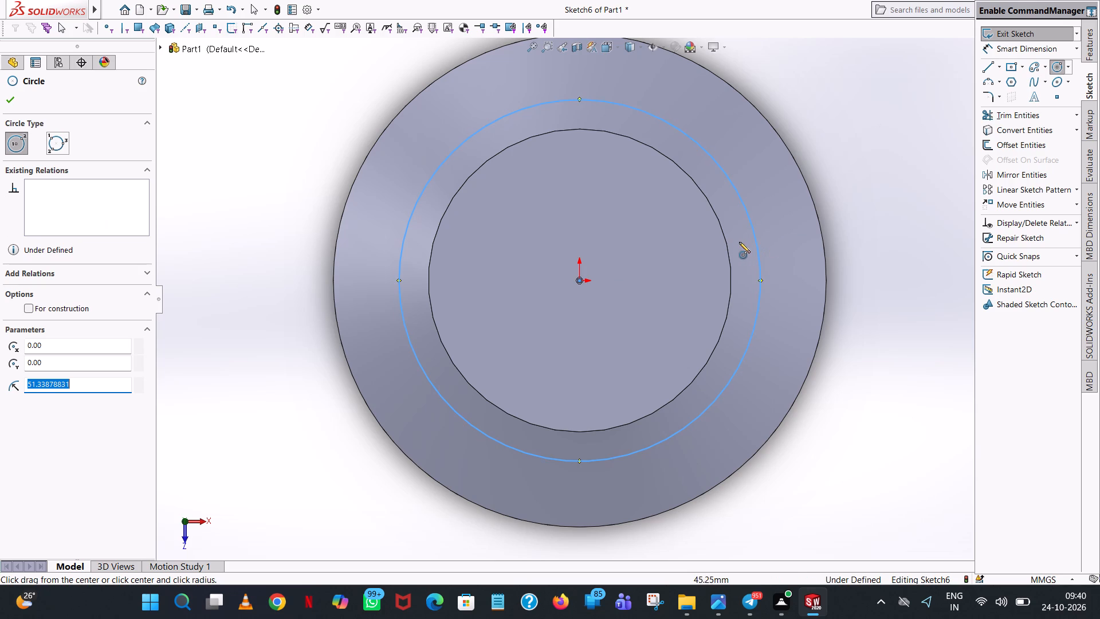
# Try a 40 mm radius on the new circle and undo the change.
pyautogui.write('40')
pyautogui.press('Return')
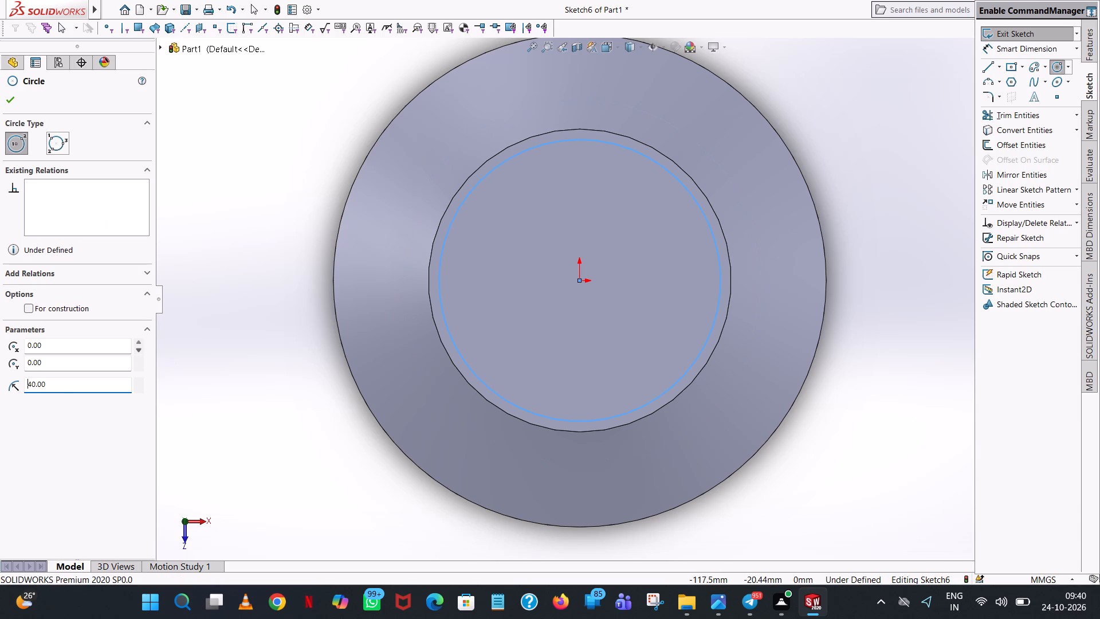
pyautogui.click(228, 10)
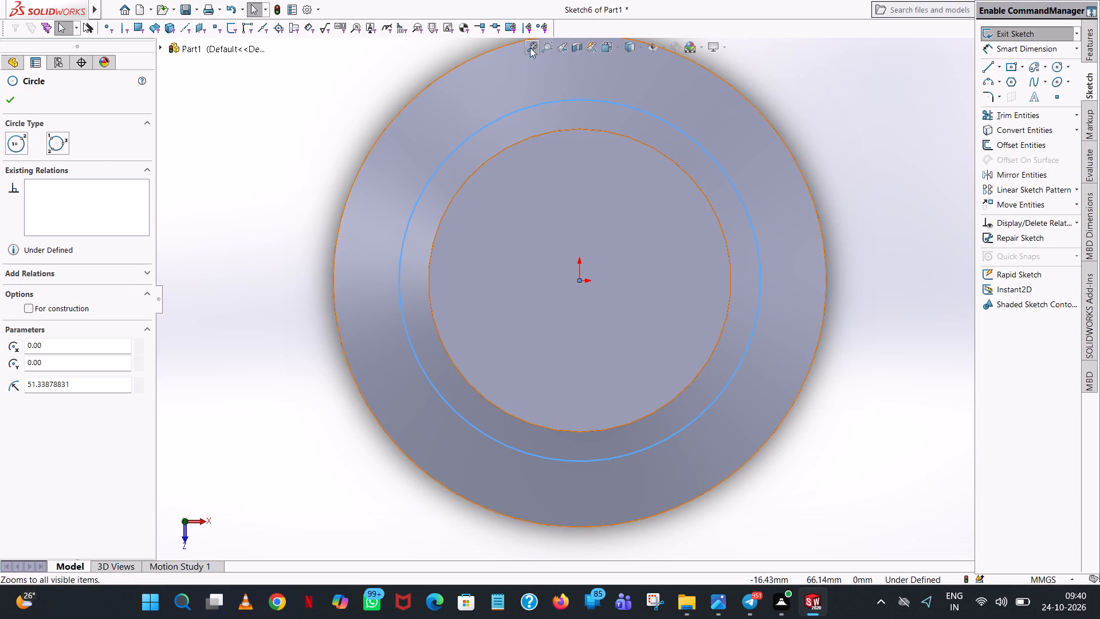
# Dimension the circle on the neck's top face with a 120 mm diameter.
pyautogui.moveTo(893, 471); pyautogui.dragTo(881, 318, button='middle')
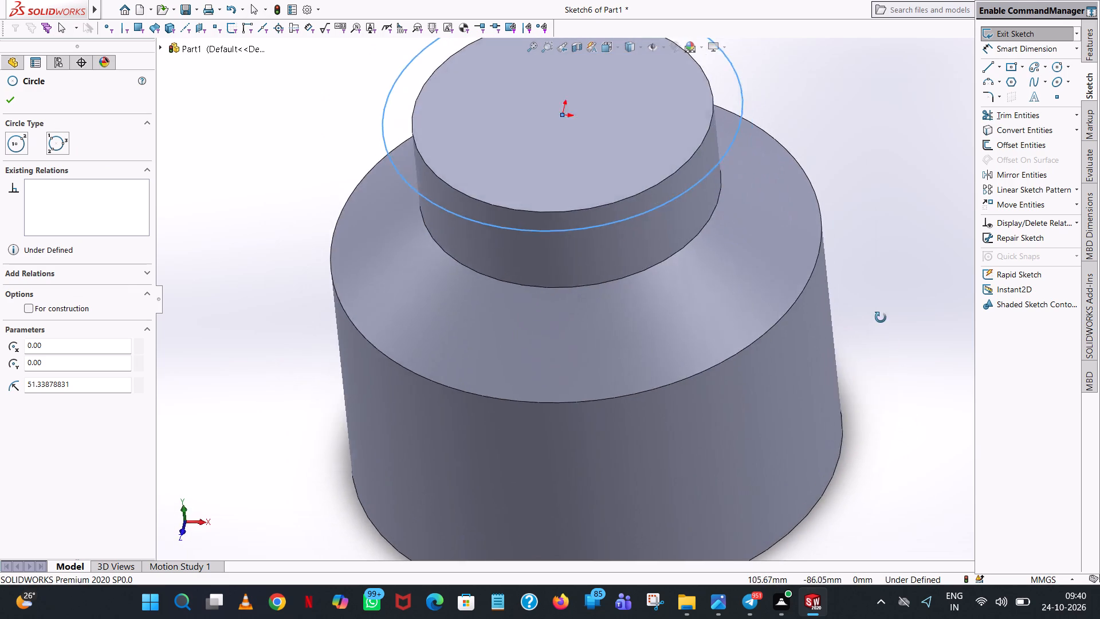
pyautogui.moveTo(881, 318); pyautogui.dragTo(862, 434, button='middle')
pyautogui.scroll(1, 862, 434)
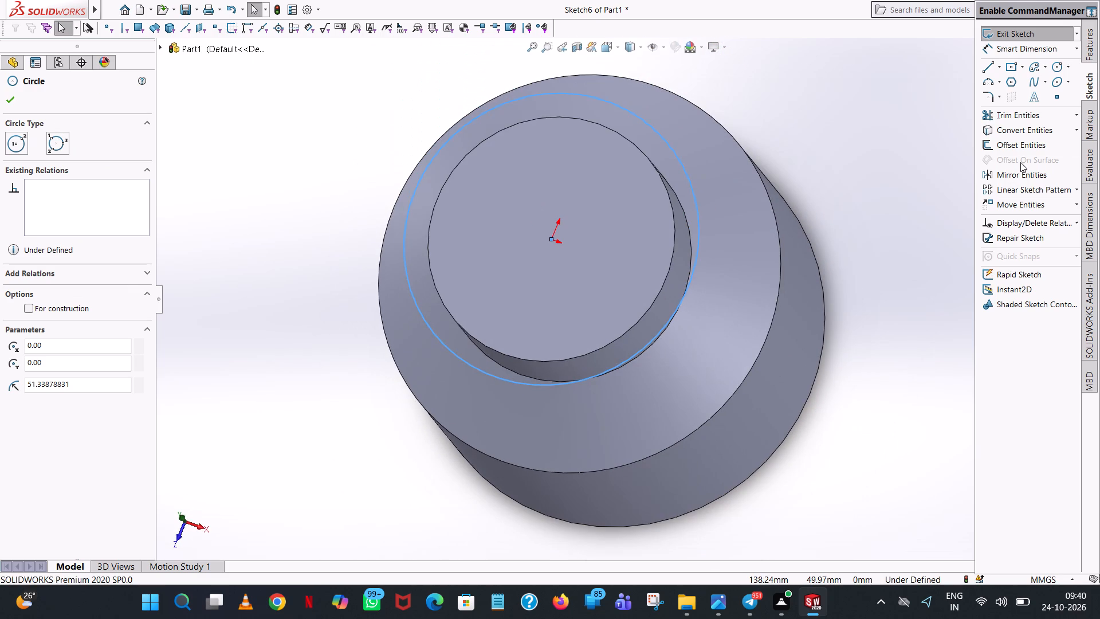
pyautogui.click(1027, 49)
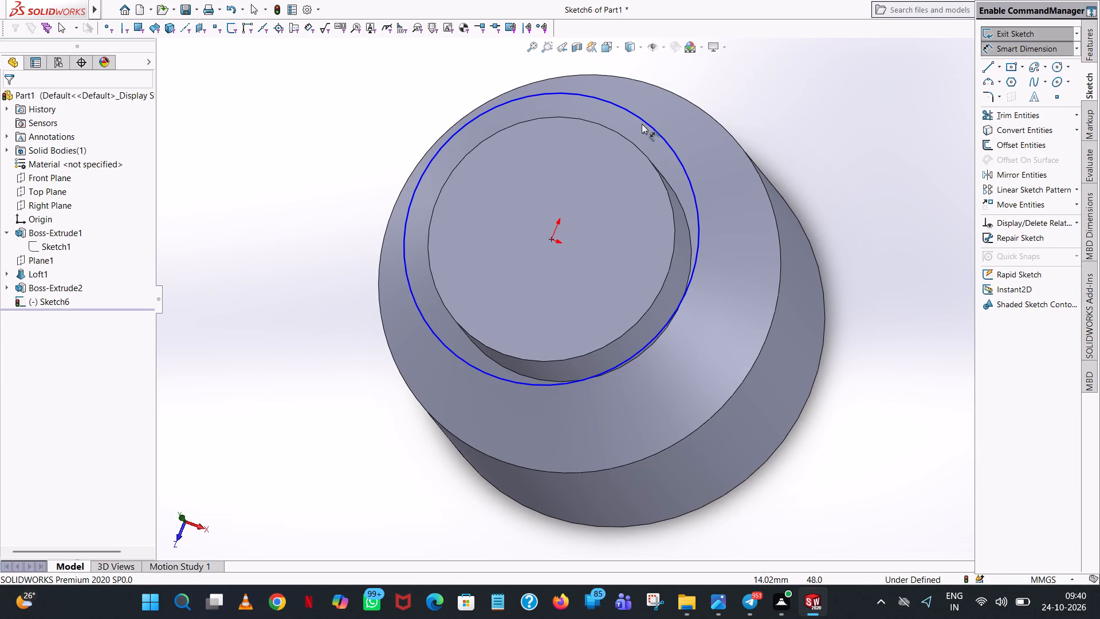
pyautogui.click(646, 122)
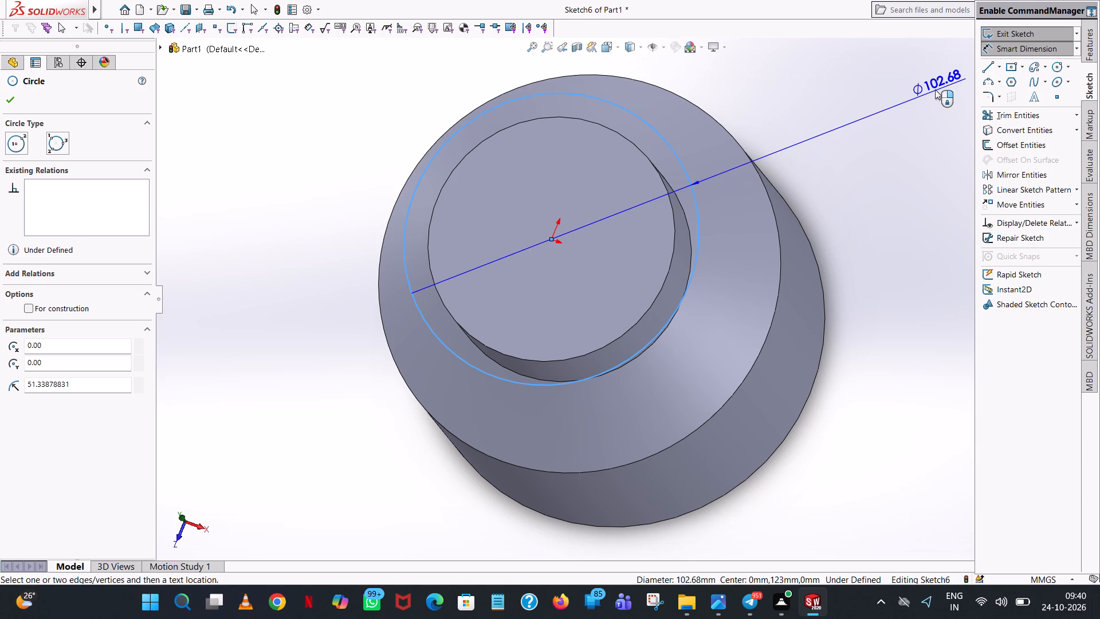
pyautogui.click(900, 92)
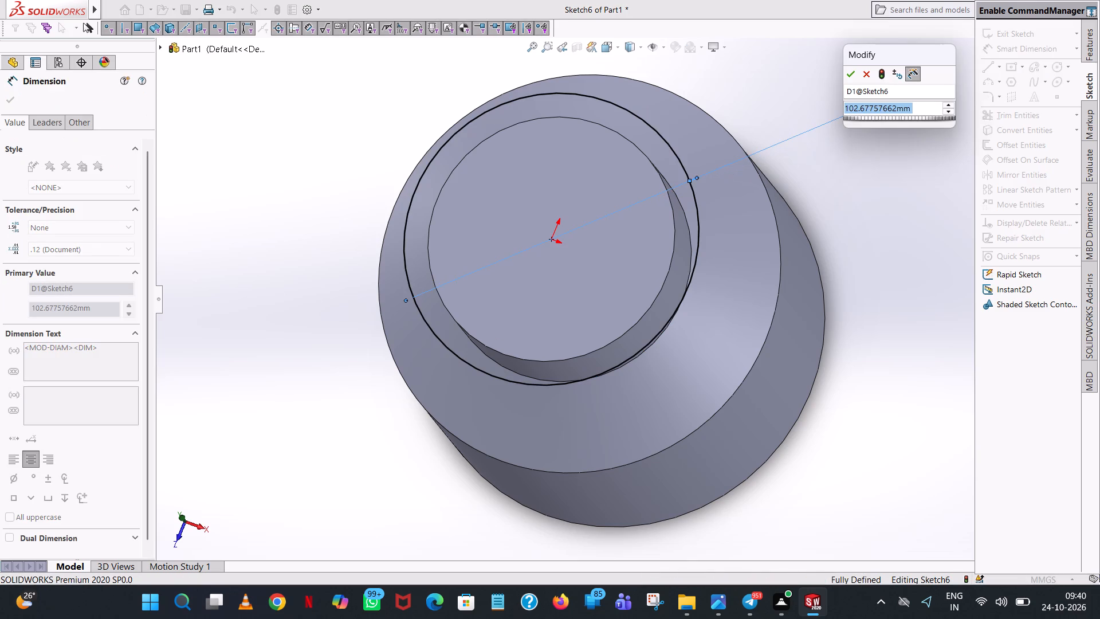
pyautogui.write('120')
pyautogui.press('Return')
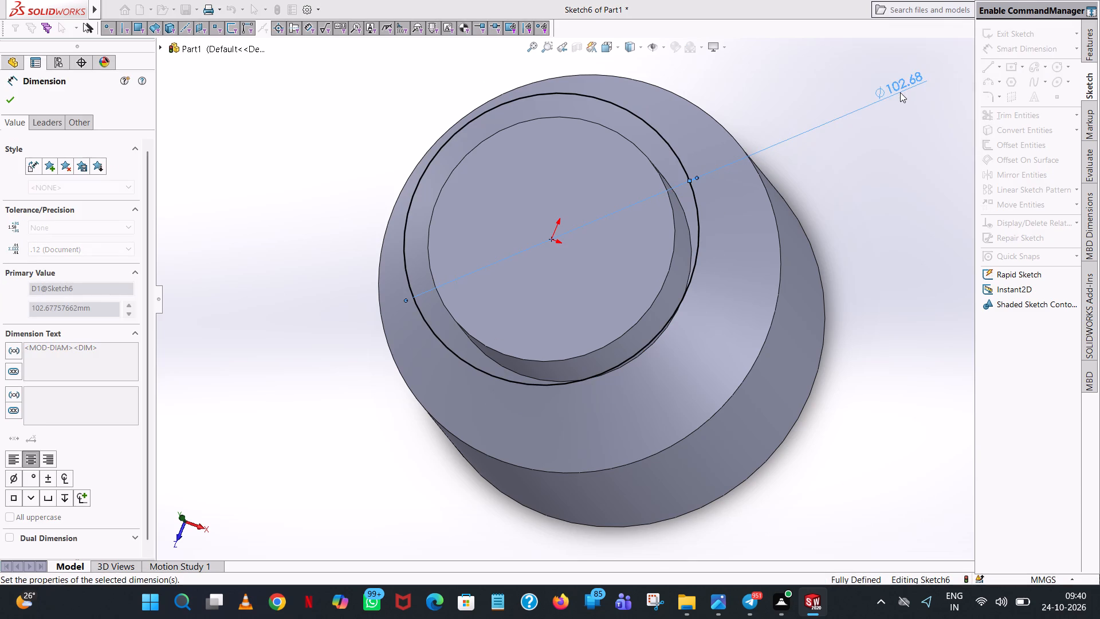
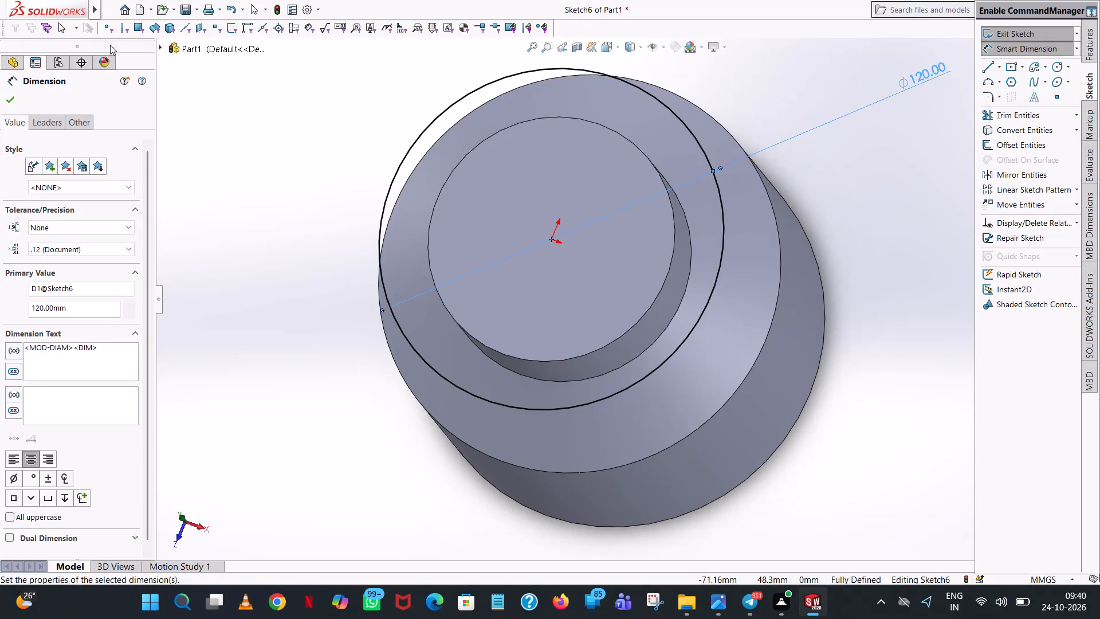
# Extrude the 120 mm circle downward around the neck as a blind boss 8 mm deep, merged with the body.
pyautogui.click(18, 96)
pyautogui.click(274, 113)
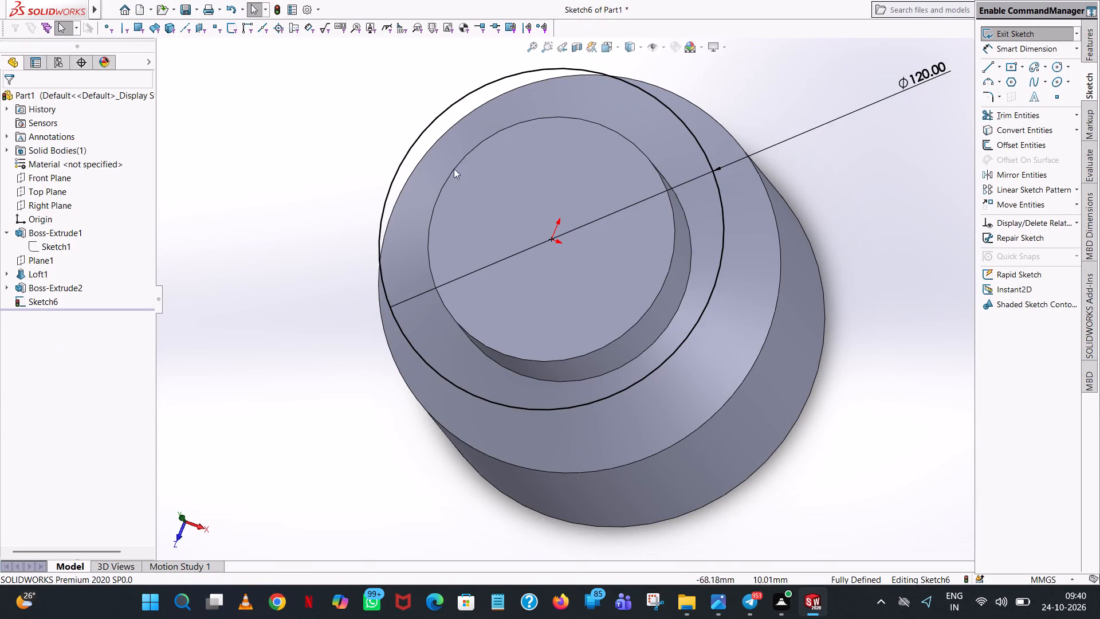
pyautogui.moveTo(602, 265); pyautogui.dragTo(655, 60, button='middle')
pyautogui.scroll(1, 602, 237)
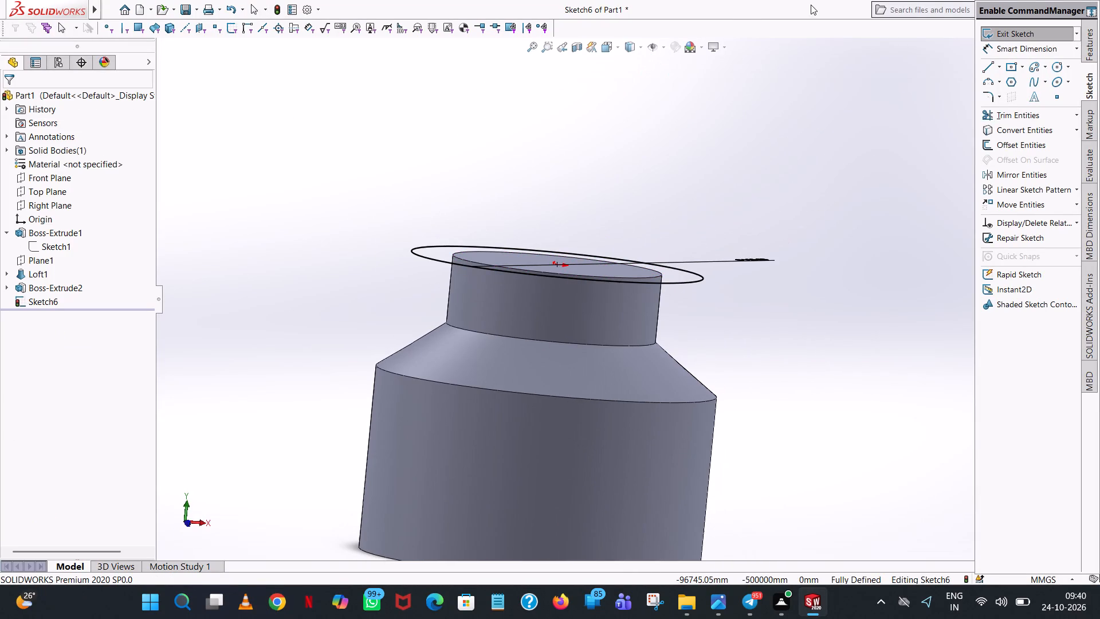
pyautogui.click(1089, 49)
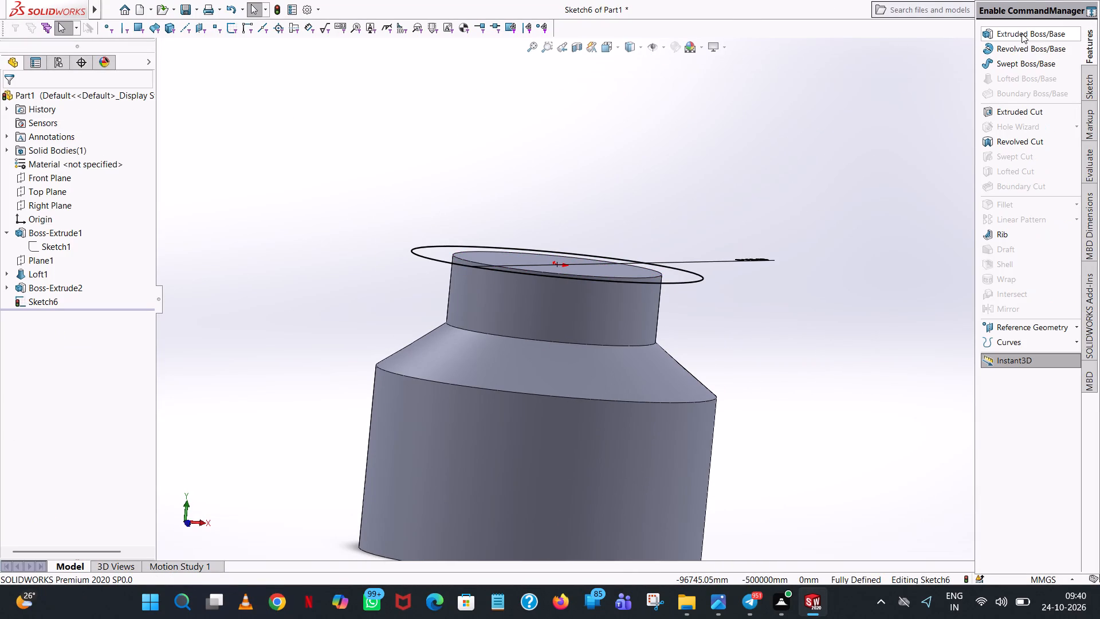
pyautogui.click(1022, 33)
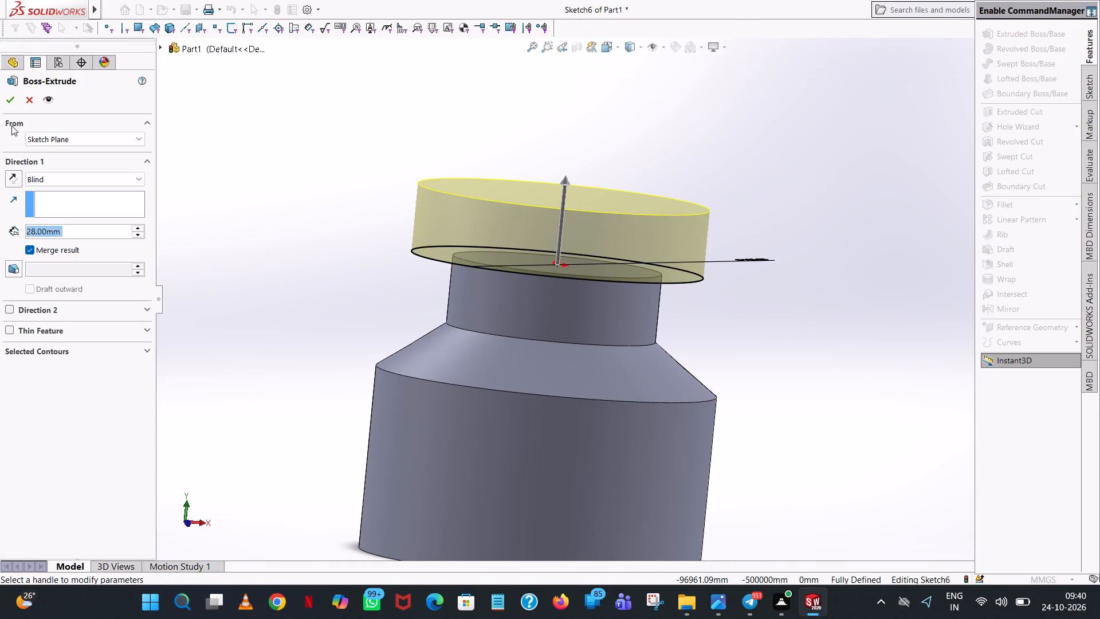
pyautogui.click(7, 182)
pyautogui.doubleClick(88, 234)
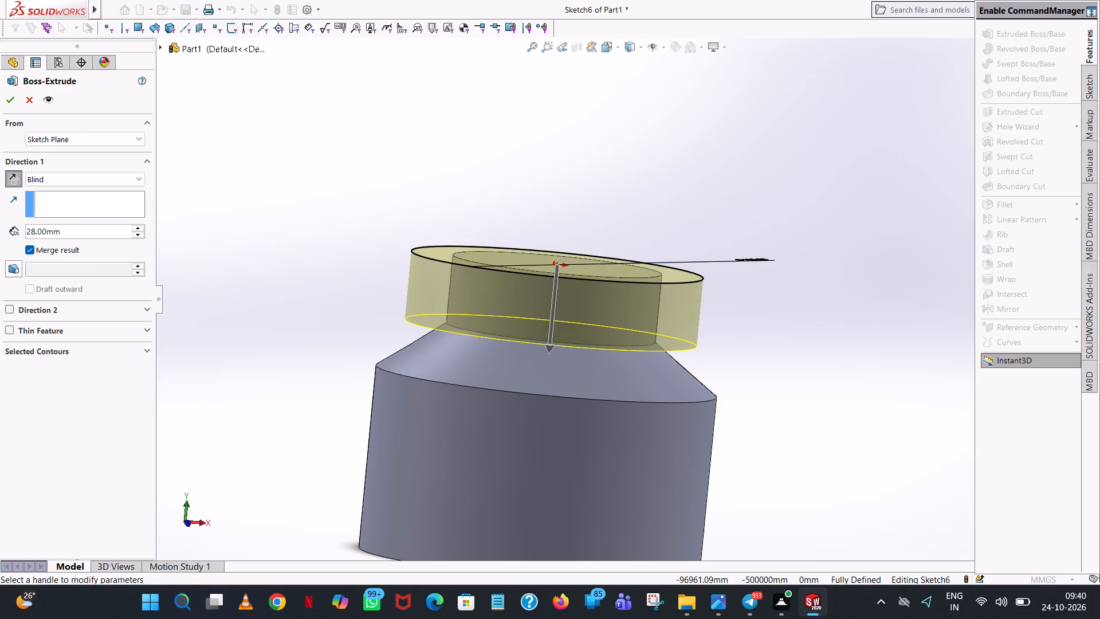
pyautogui.press('8')
pyautogui.press('Return')
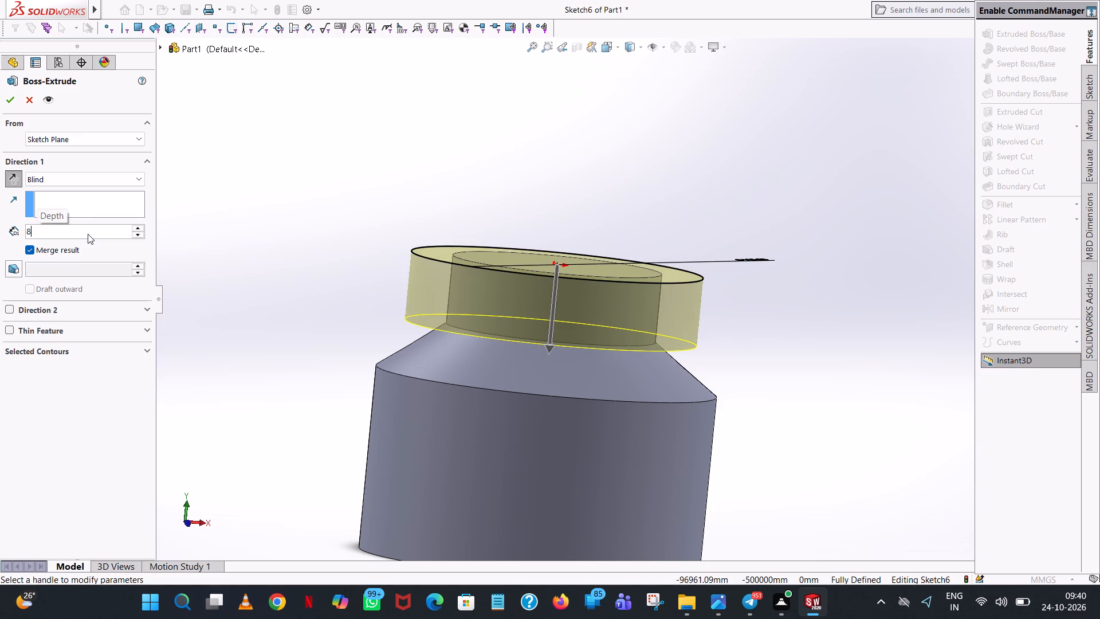
pyautogui.click(14, 99)
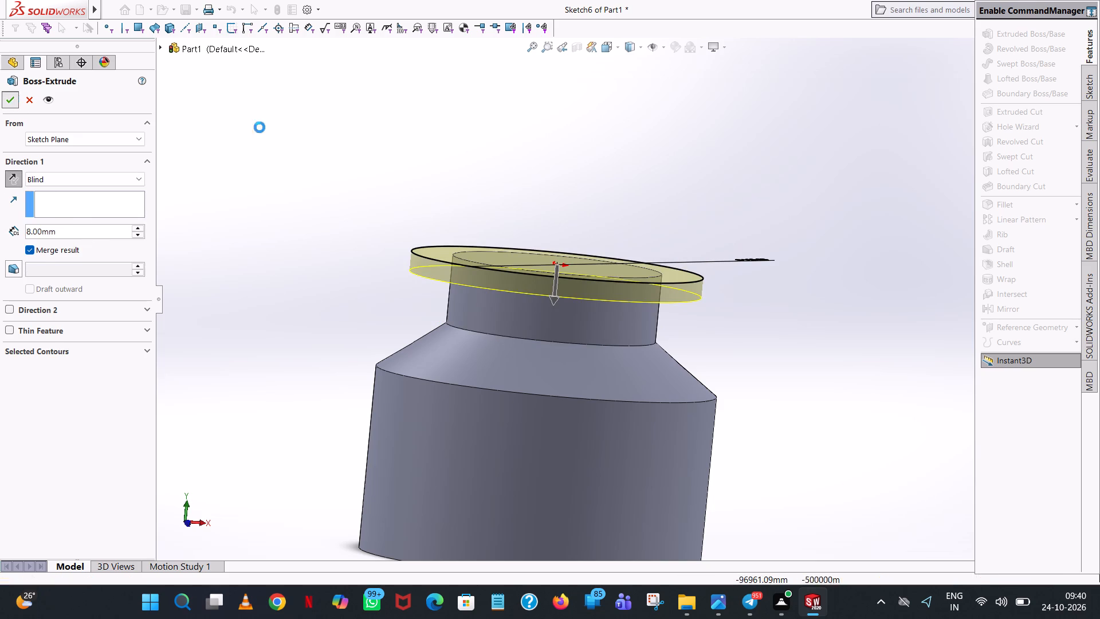
pyautogui.click(485, 128)
# Start an extruded boss sketch on the 120 mm disc's top face and draw an origin-centred circle of 60 mm radius.
pyautogui.scroll(3, 545, 275)
pyautogui.moveTo(545, 275); pyautogui.dragTo(600, 199, button='middle')
pyautogui.moveTo(616, 218); pyautogui.dragTo(653, 419, button='middle')
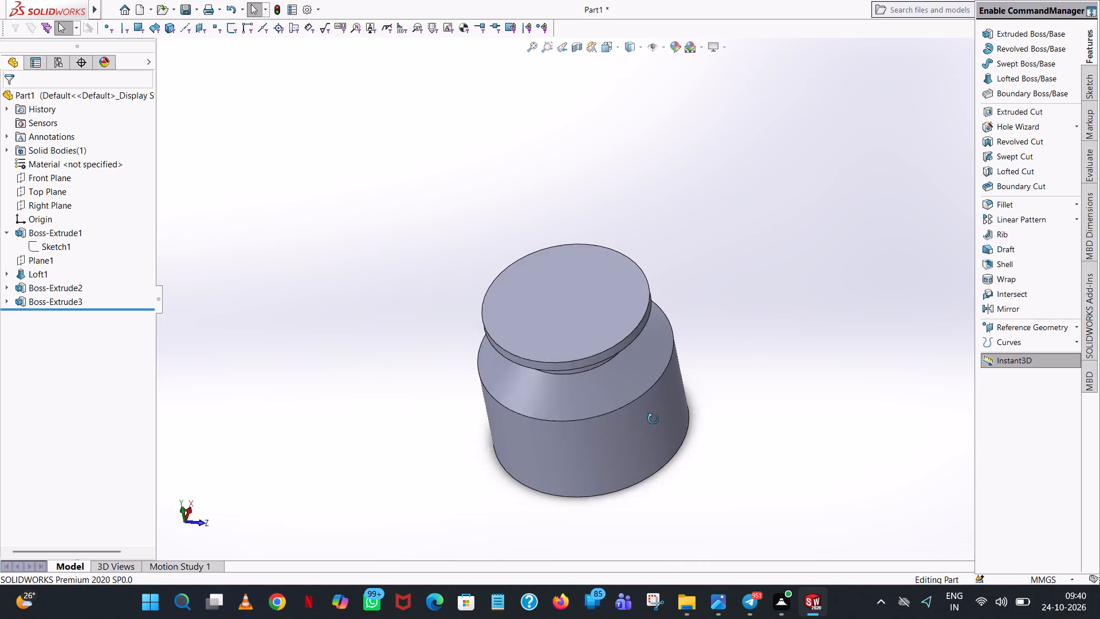
pyautogui.moveTo(653, 419); pyautogui.dragTo(649, 442, button='middle')
pyautogui.moveTo(649, 442); pyautogui.dragTo(667, 520, button='middle')
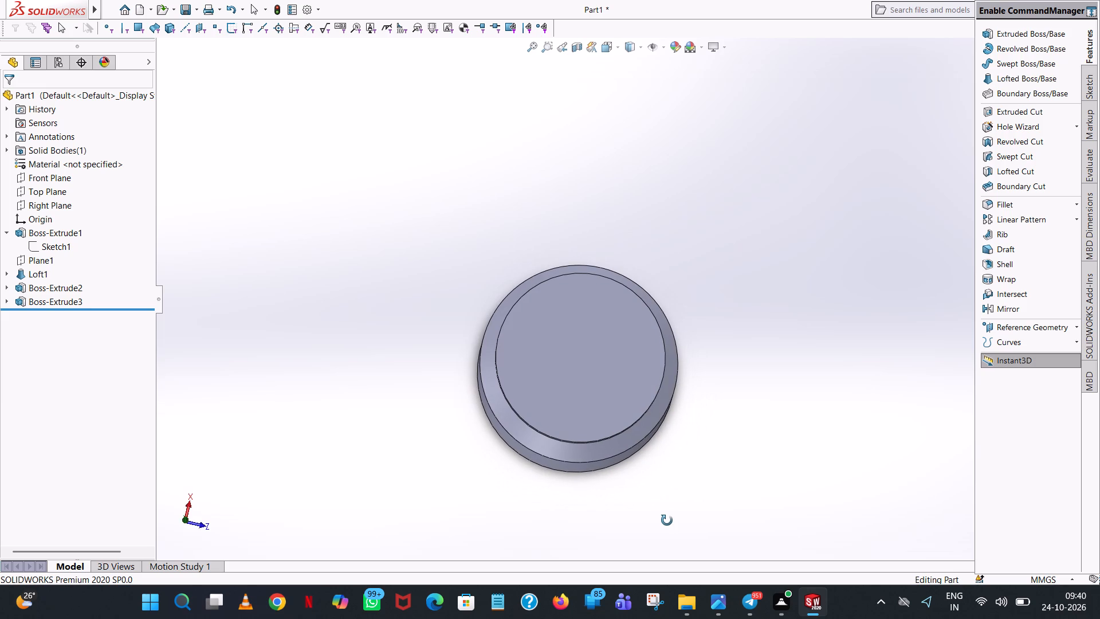
pyautogui.moveTo(667, 520); pyautogui.dragTo(663, 506, button='middle')
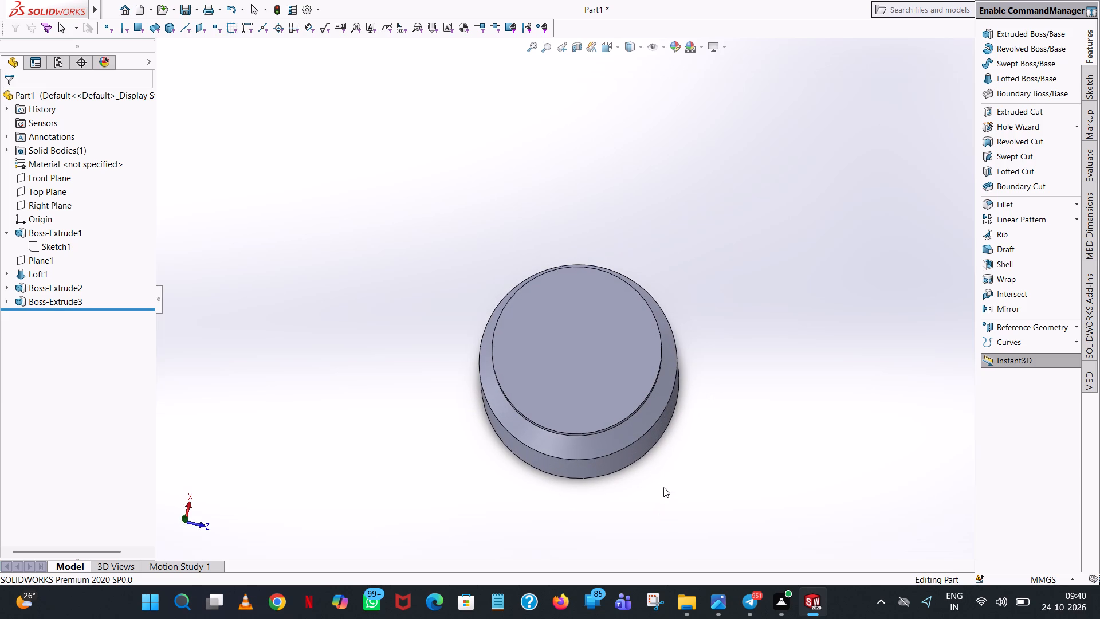
pyautogui.moveTo(665, 437); pyautogui.dragTo(685, 452, button='middle')
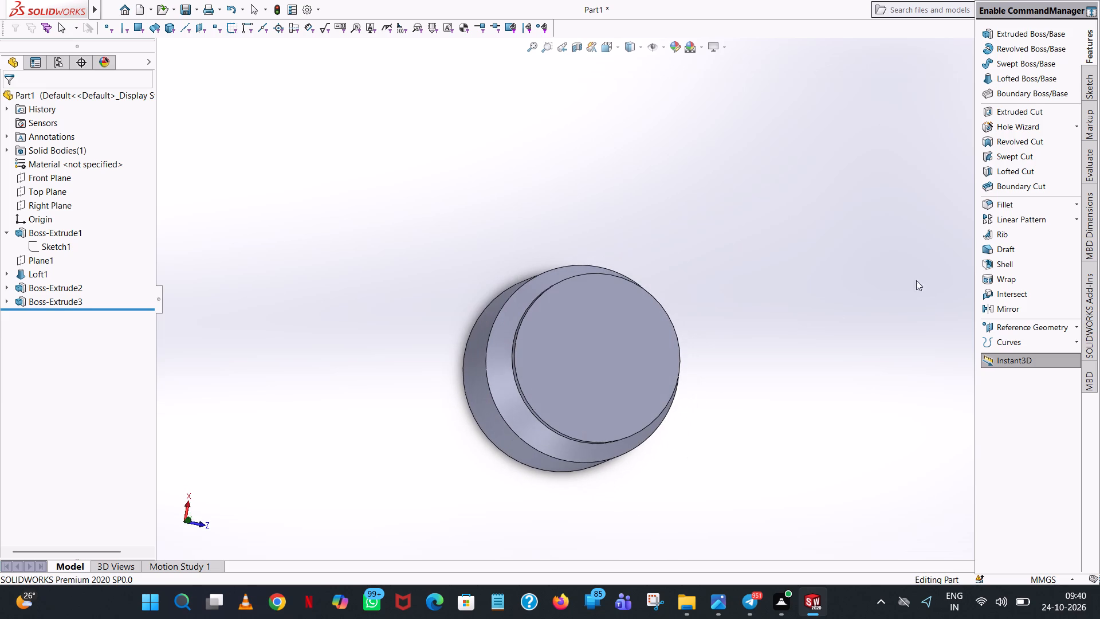
pyautogui.click(1049, 36)
pyautogui.click(587, 342)
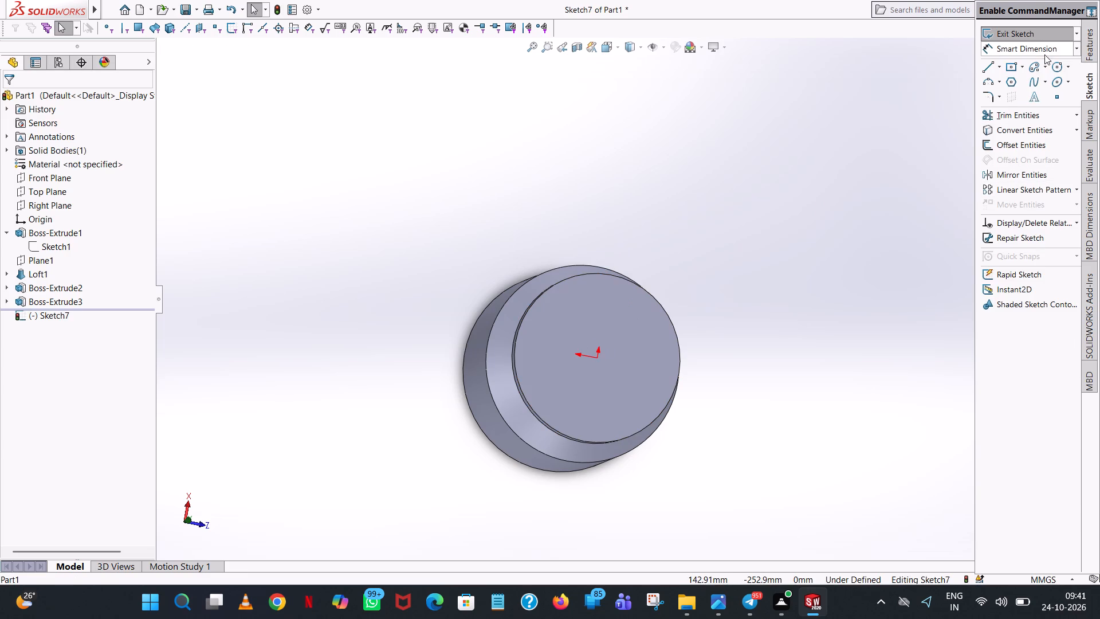
pyautogui.click(617, 44)
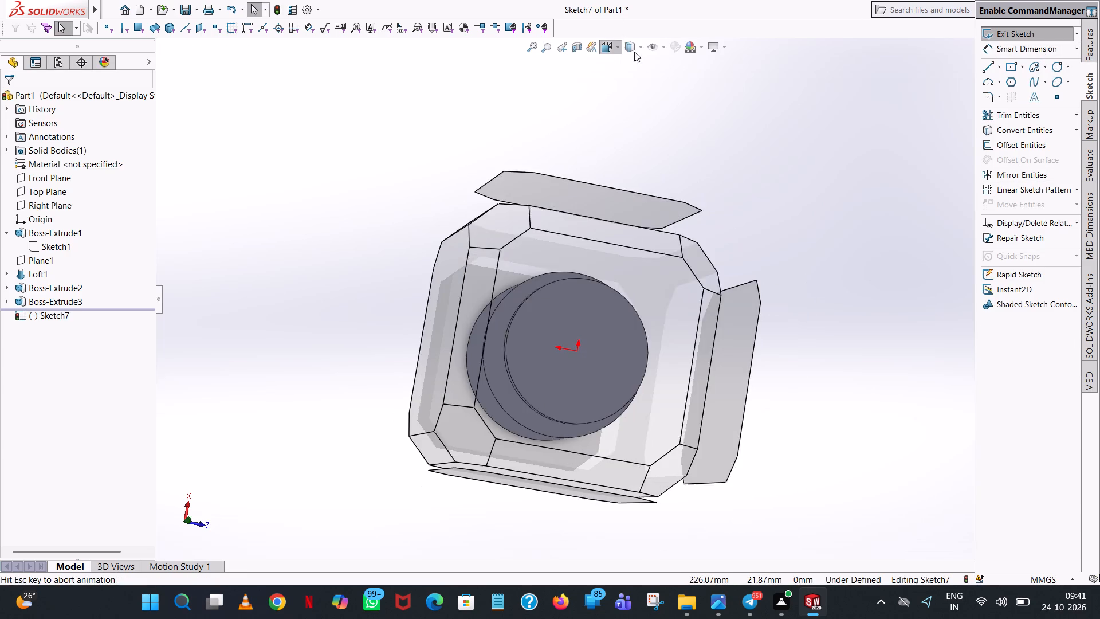
pyautogui.click(675, 110)
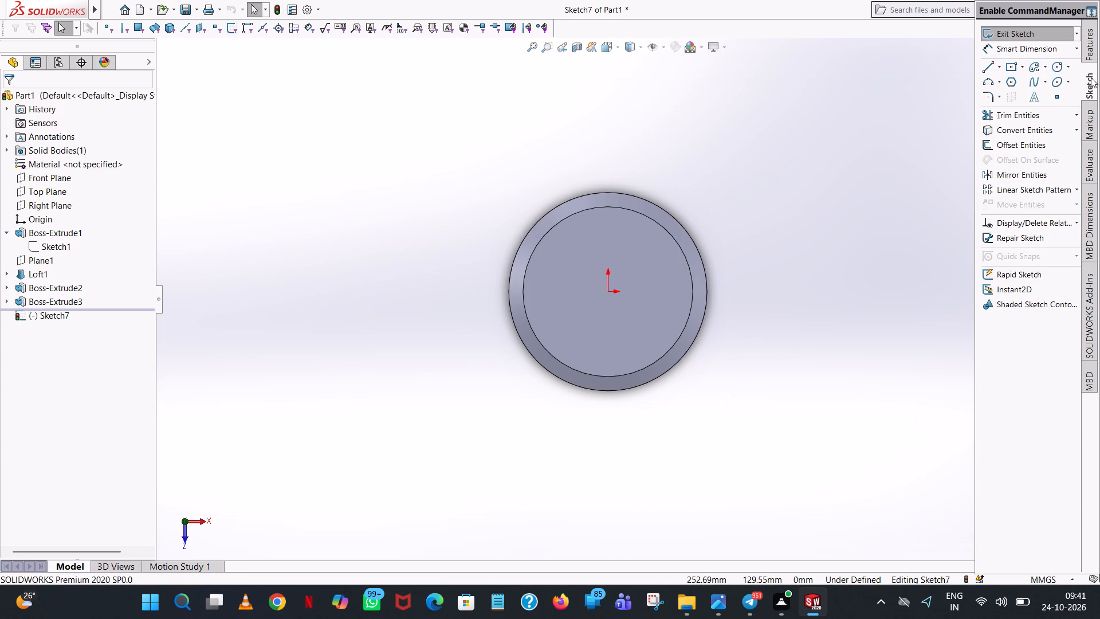
pyautogui.click(1059, 66)
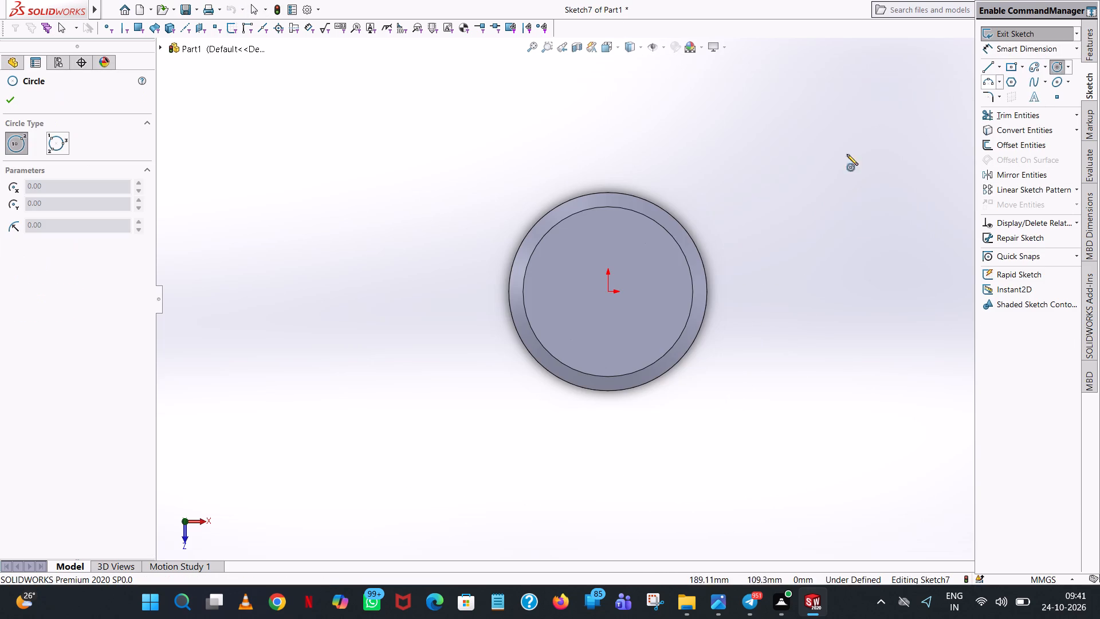
pyautogui.click(607, 293)
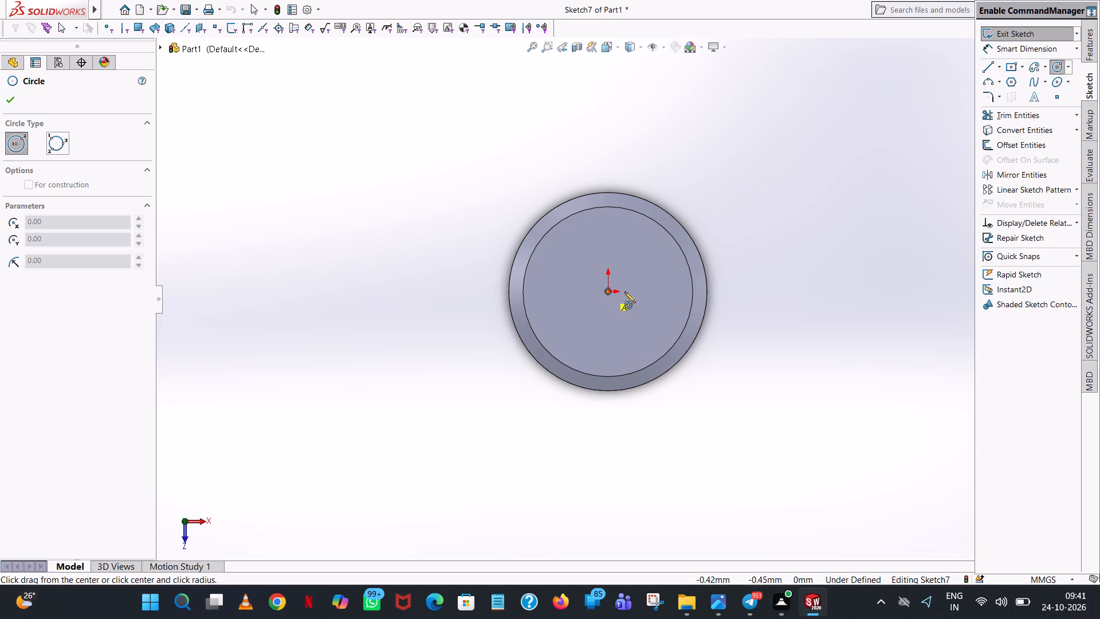
pyautogui.click(682, 252)
pyautogui.rightClick(682, 252)
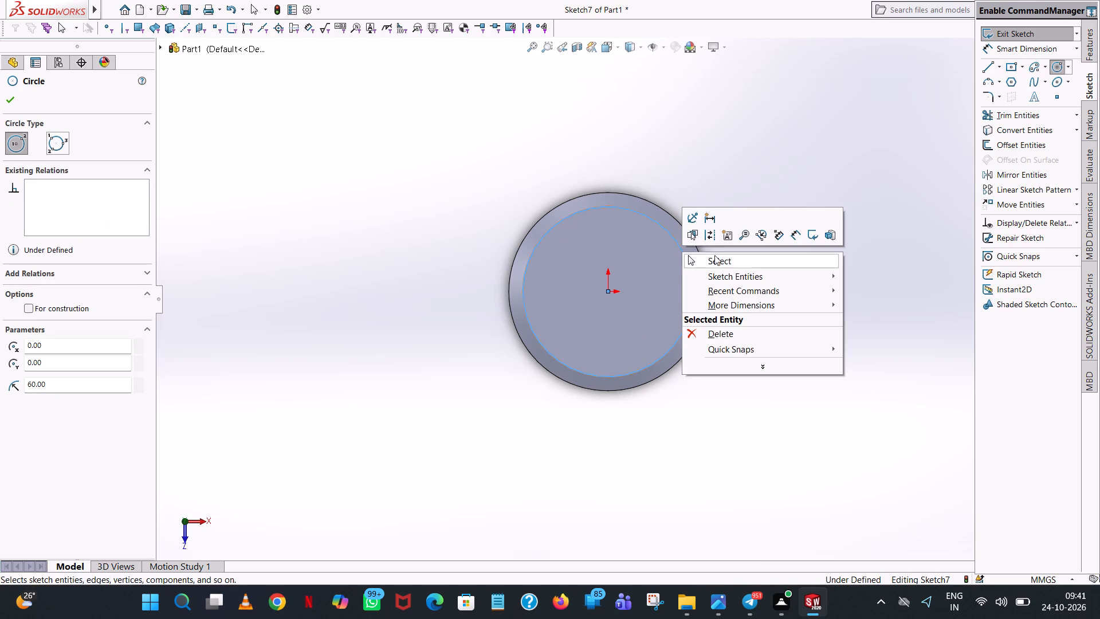
pyautogui.click(715, 257)
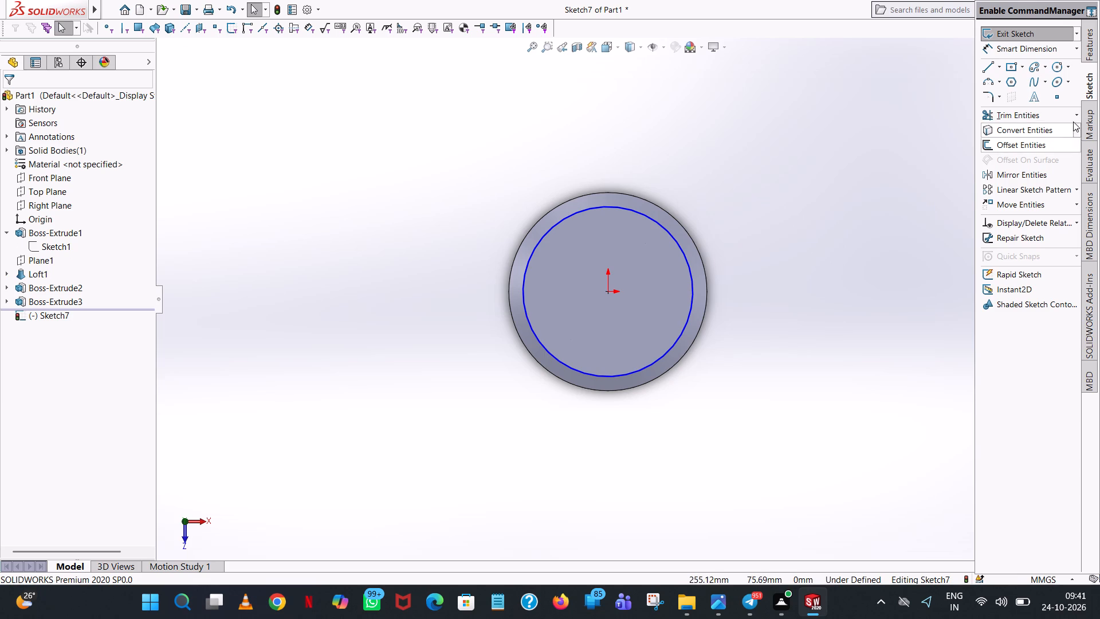
# Draw a circle of 8 mm radius centred on the large circle's quadrant point along the positive X axis.
pyautogui.click(1054, 68)
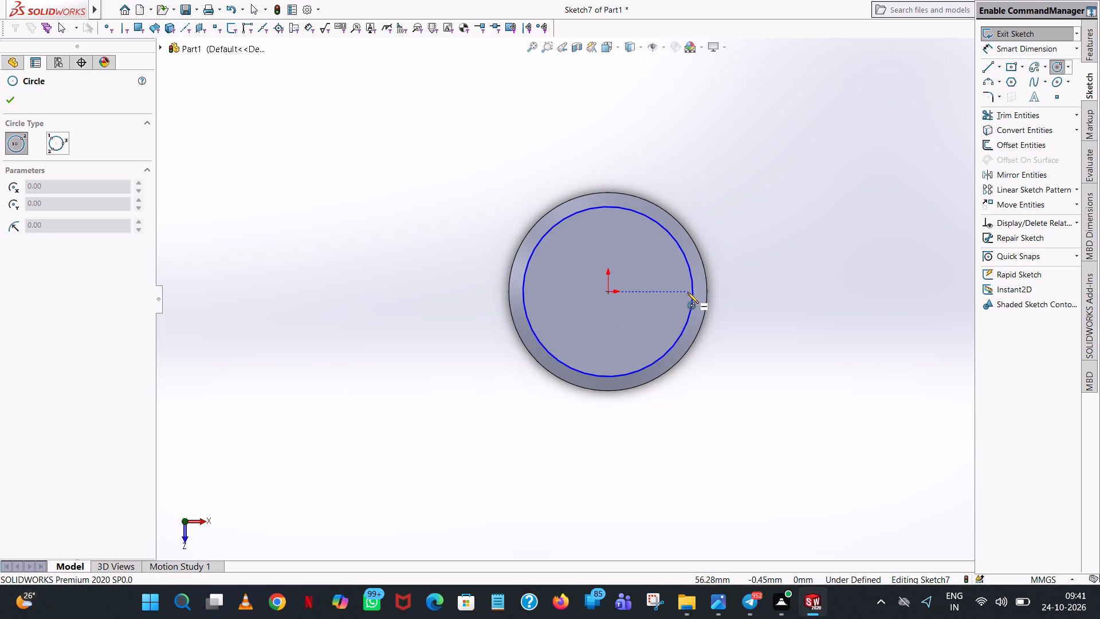
pyautogui.scroll(-9, 688, 295)
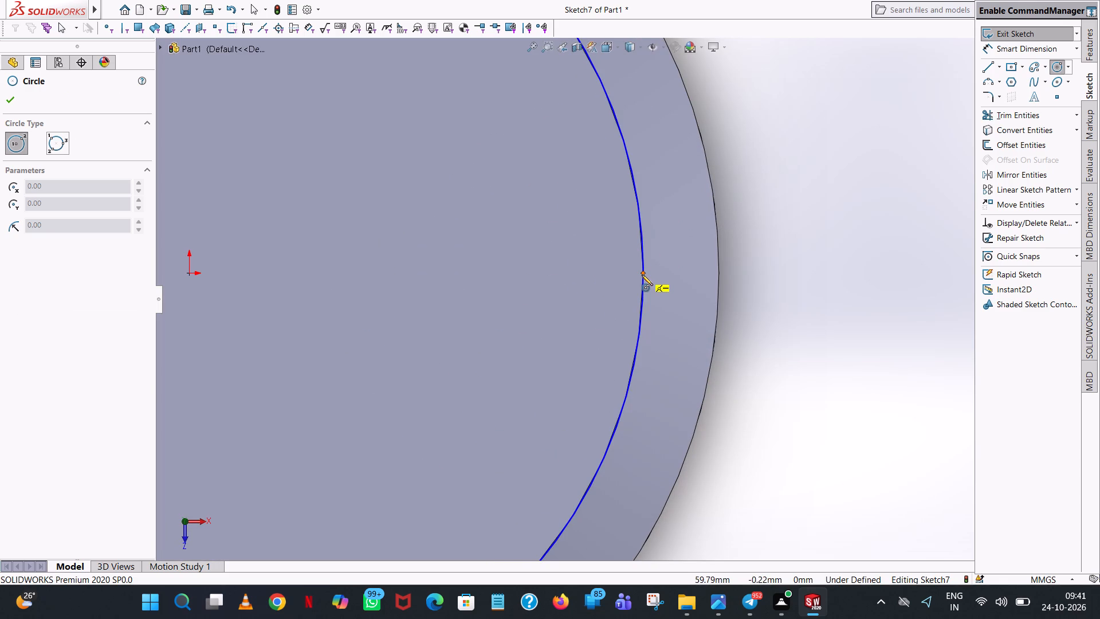
pyautogui.click(642, 273)
pyautogui.click(675, 264)
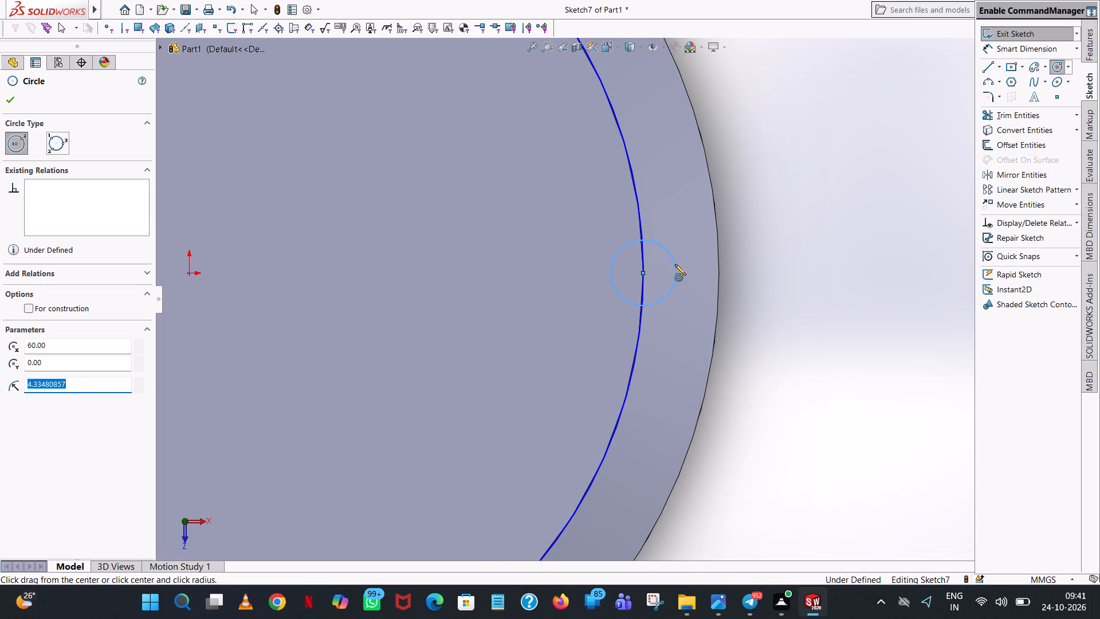
pyautogui.press('8')
pyautogui.press('Return')
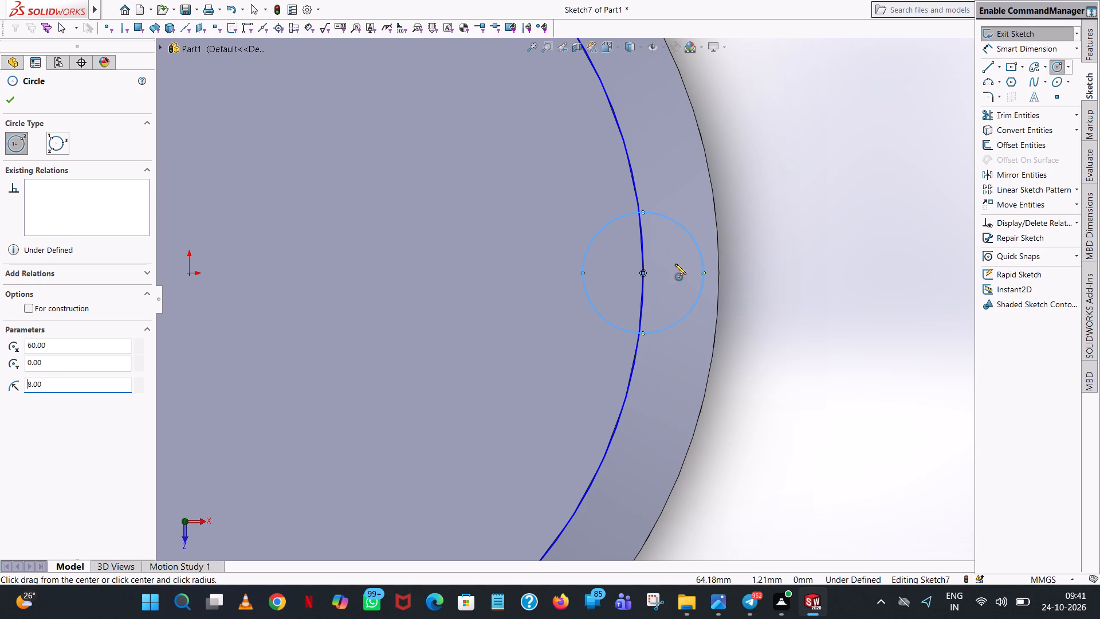
pyautogui.scroll(2, 675, 264)
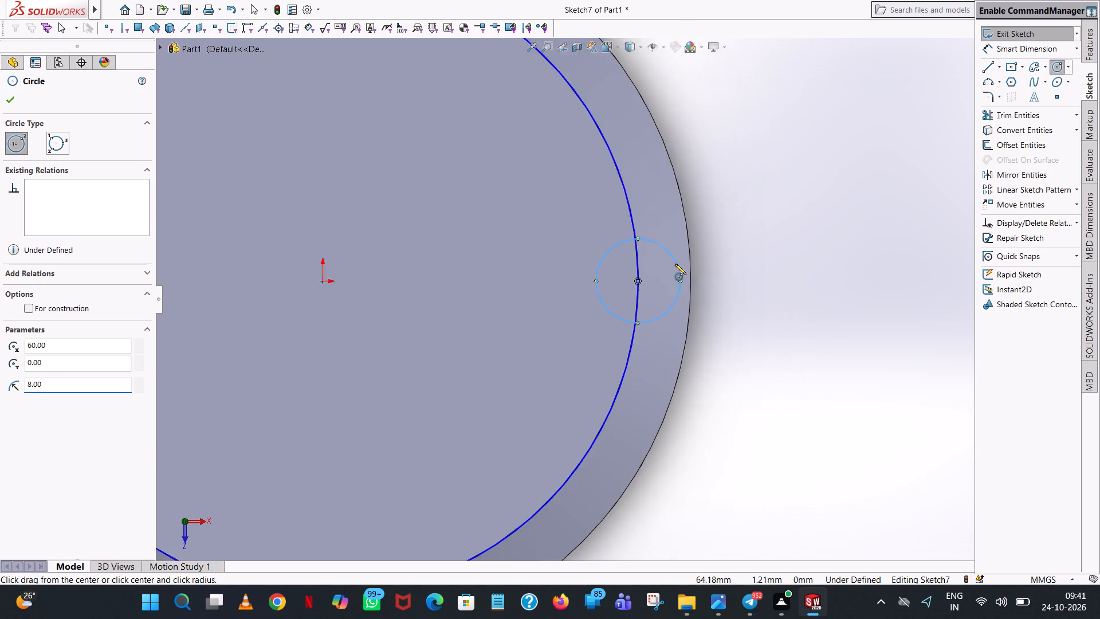
pyautogui.scroll(2, 675, 264)
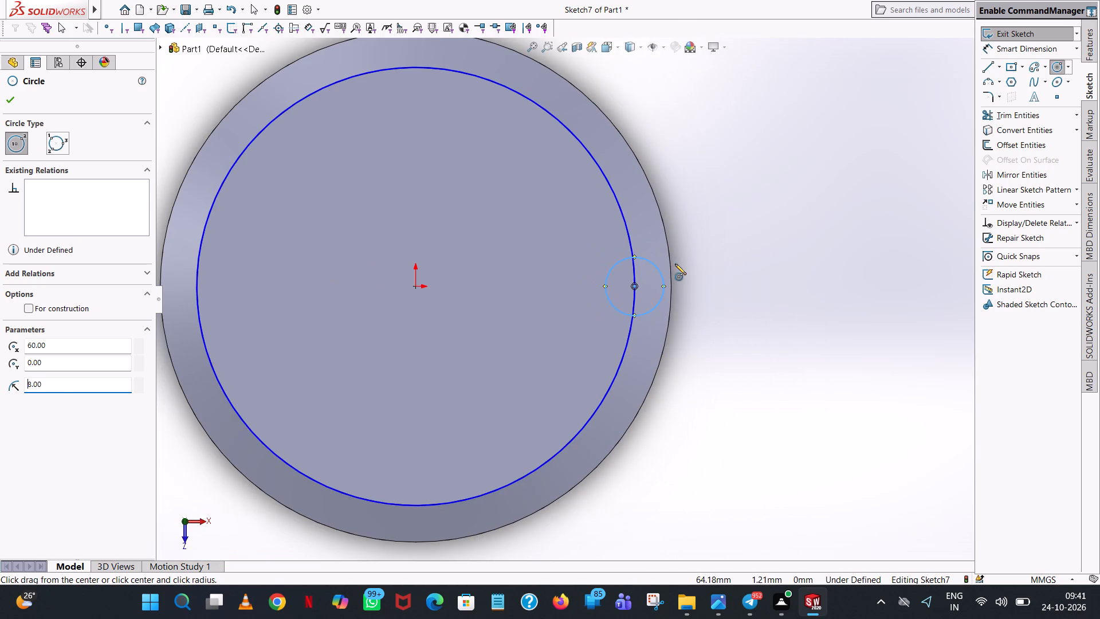
pyautogui.scroll(1, 675, 264)
pyautogui.click(8, 98)
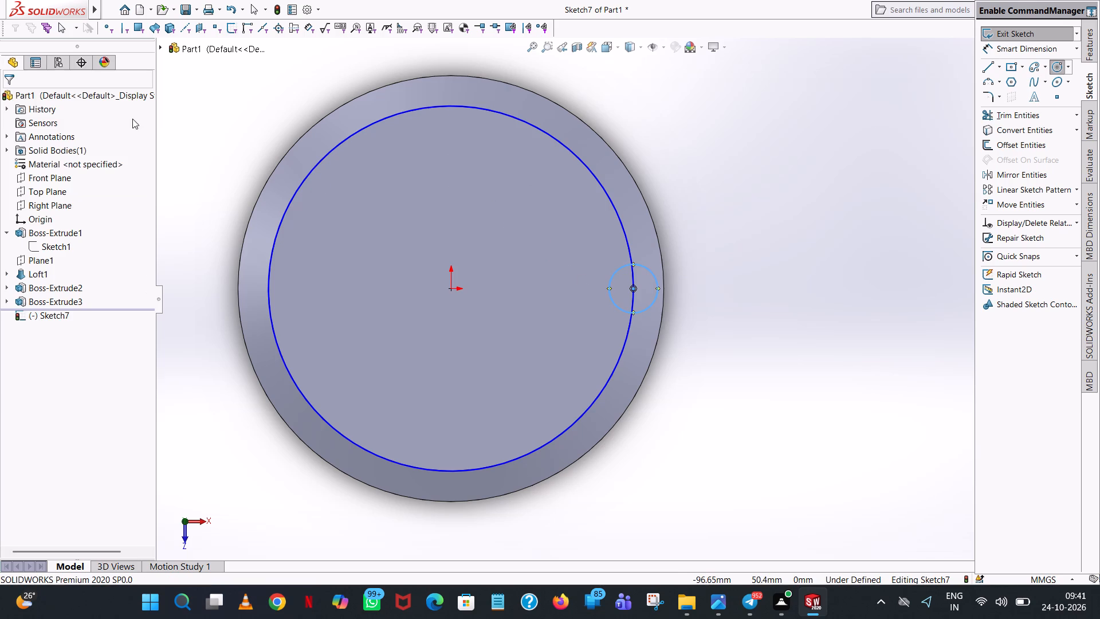
pyautogui.click(685, 137)
# Dimension the small circle's diameter.
pyautogui.click(1031, 46)
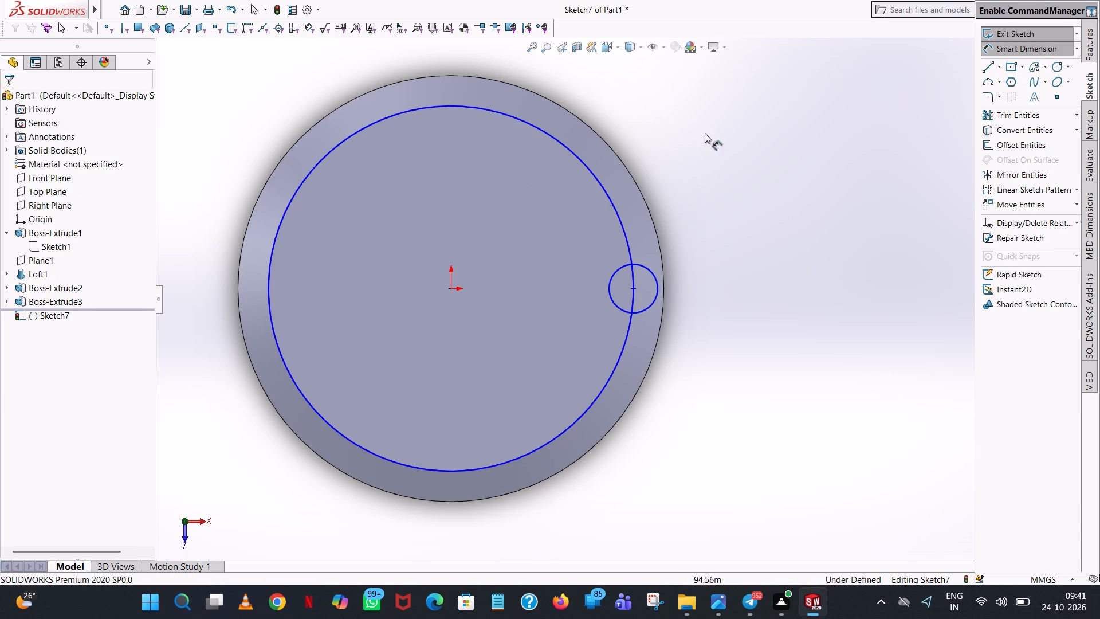
pyautogui.click(657, 278)
pyautogui.click(847, 153)
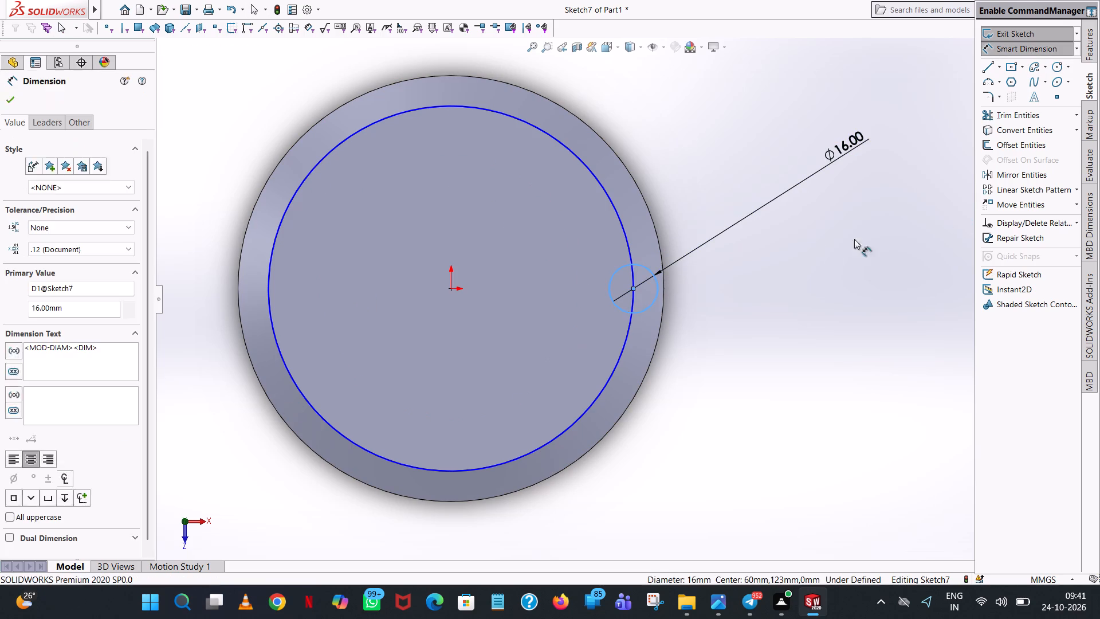
pyautogui.click(796, 136)
pyautogui.click(749, 130)
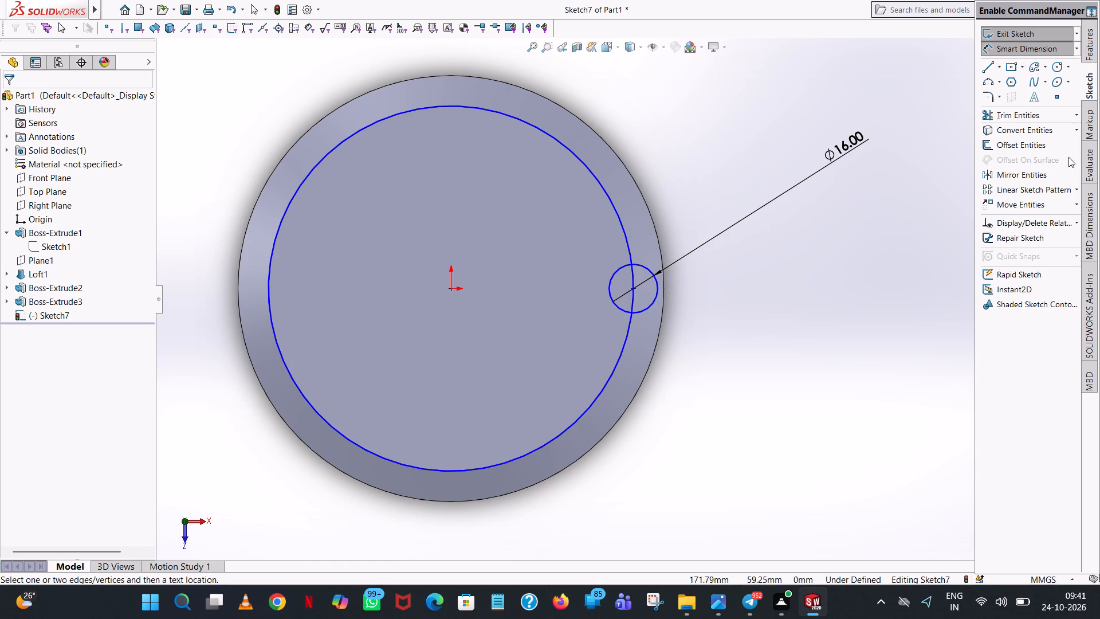
# Create a circular sketch pattern of the large and small circles about the origin with 6 equally spaced instances over 360 degrees.
pyautogui.click(1078, 190)
pyautogui.click(1051, 206)
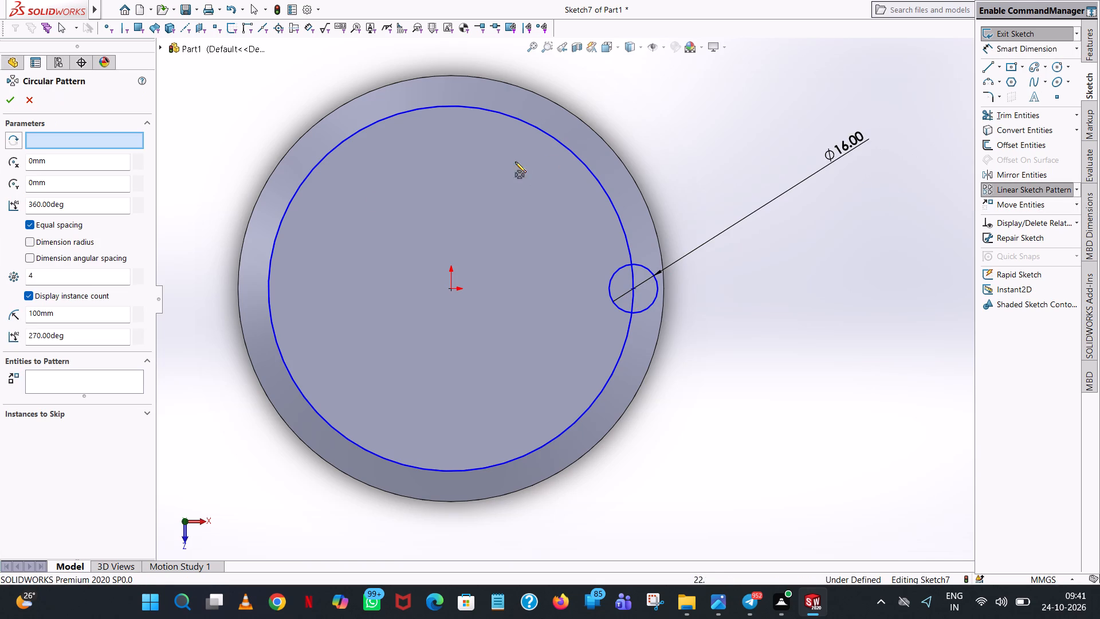
pyautogui.click(622, 224)
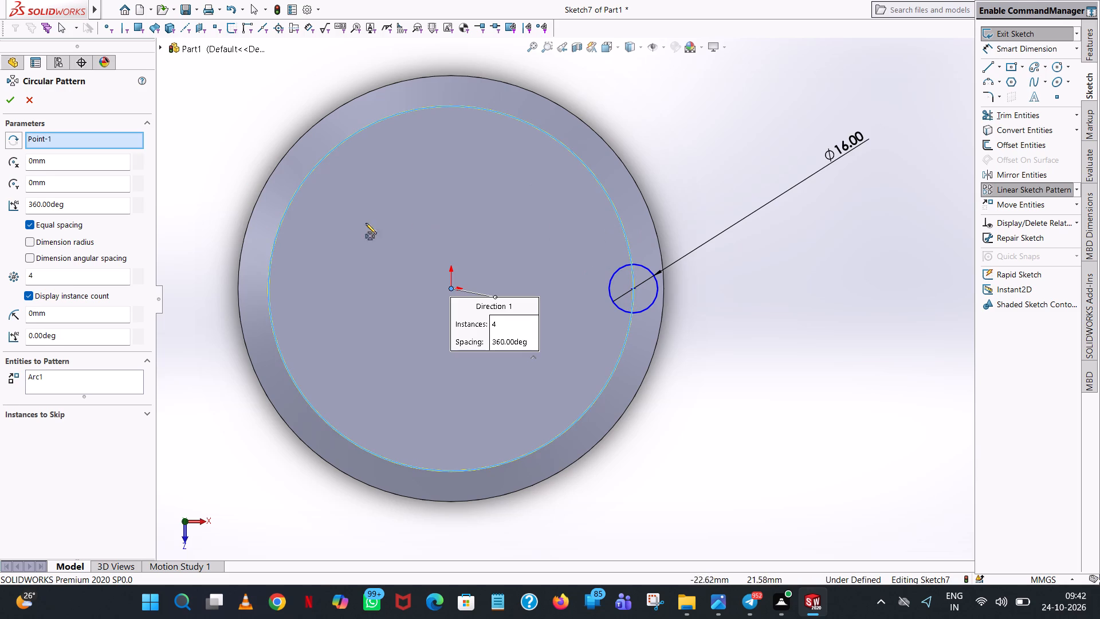
pyautogui.click(138, 271)
pyautogui.click(138, 271)
pyautogui.click(274, 87)
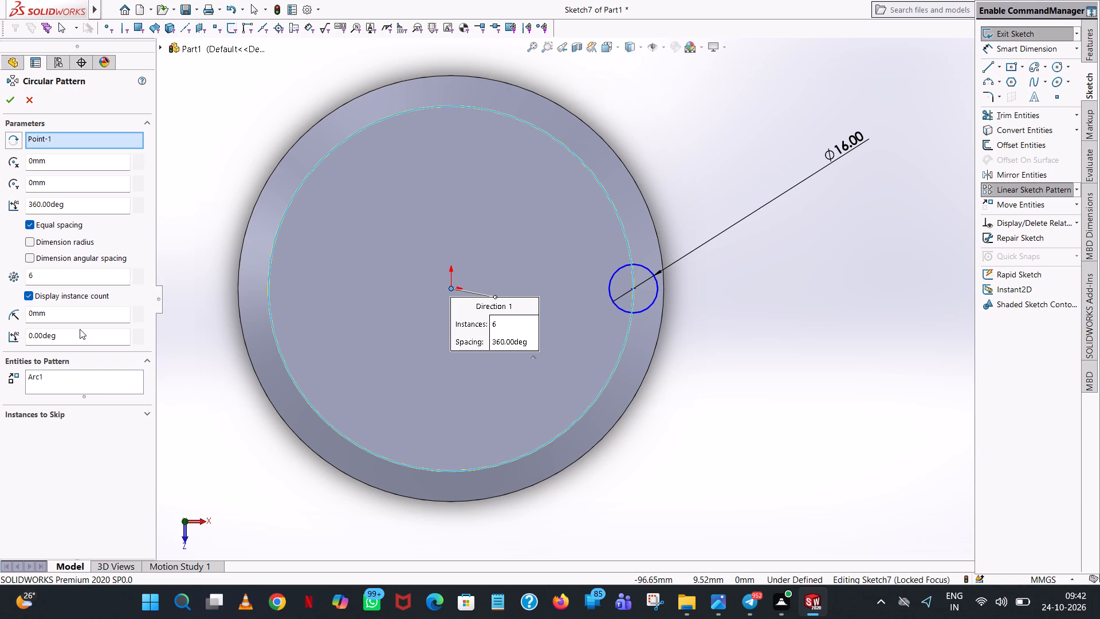
pyautogui.click(620, 270)
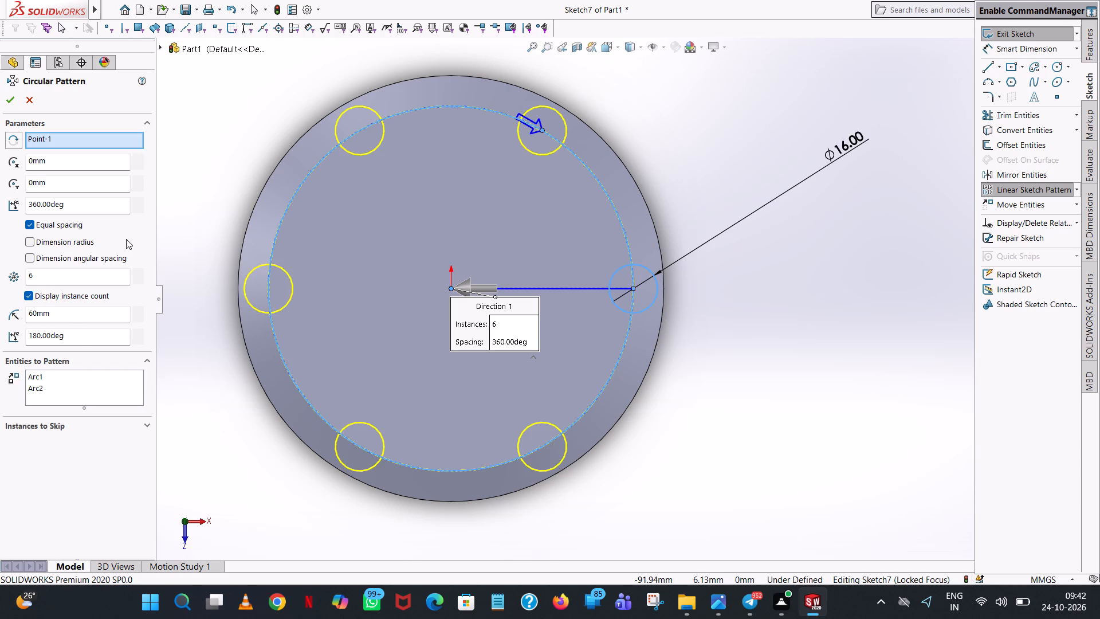
pyautogui.click(12, 95)
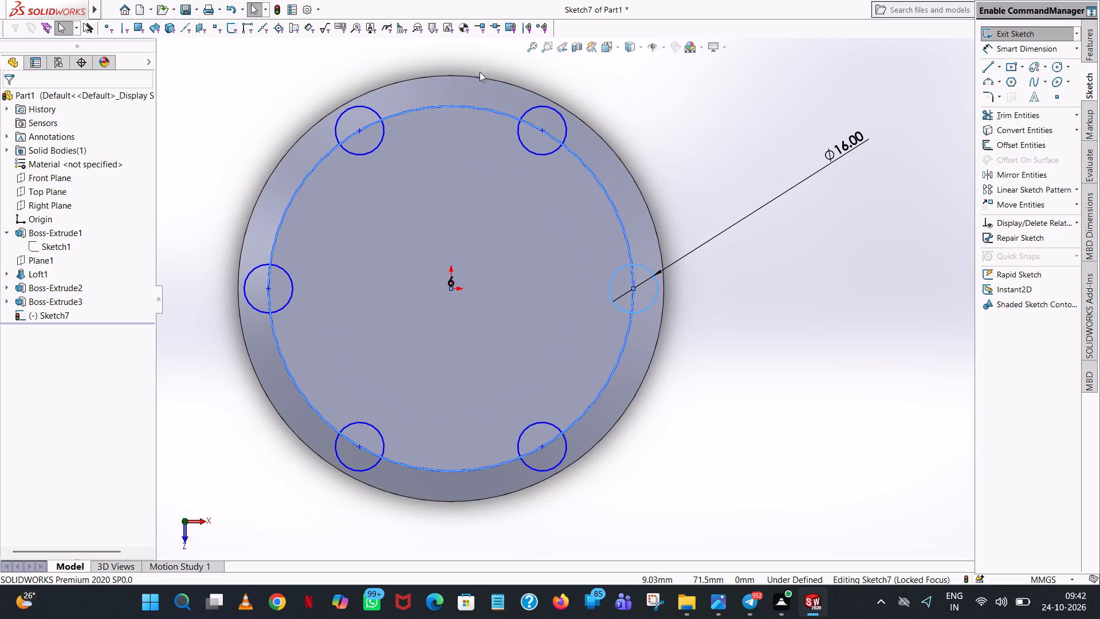
pyautogui.click(719, 101)
# Dimension the large circle's diameter in the sketch on the disc's top face.
pyautogui.click(1019, 52)
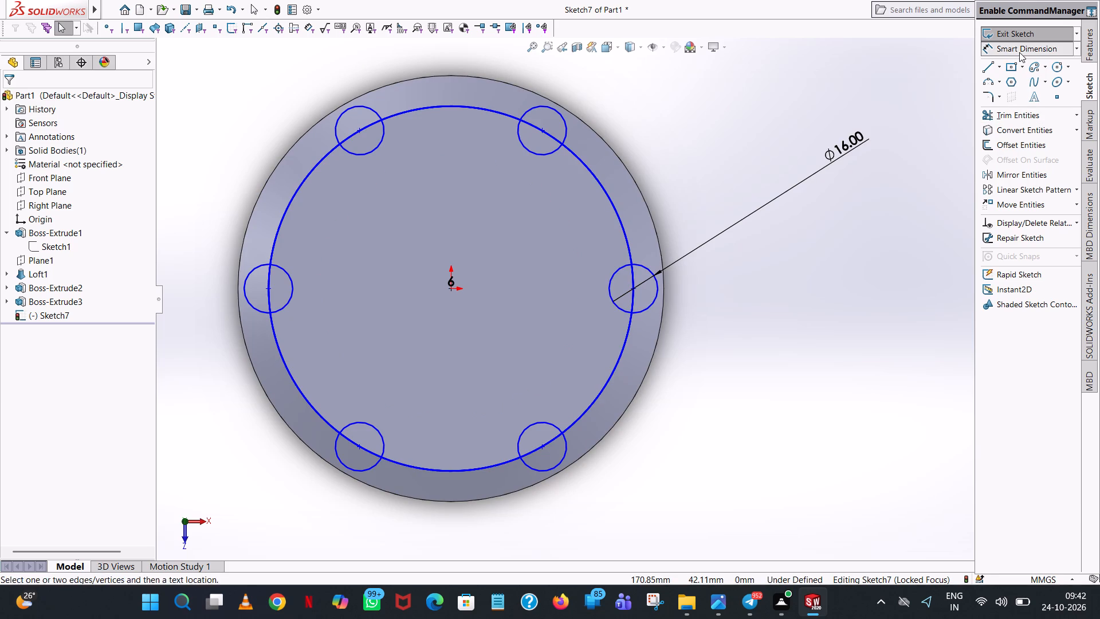
pyautogui.click(579, 158)
pyautogui.click(744, 117)
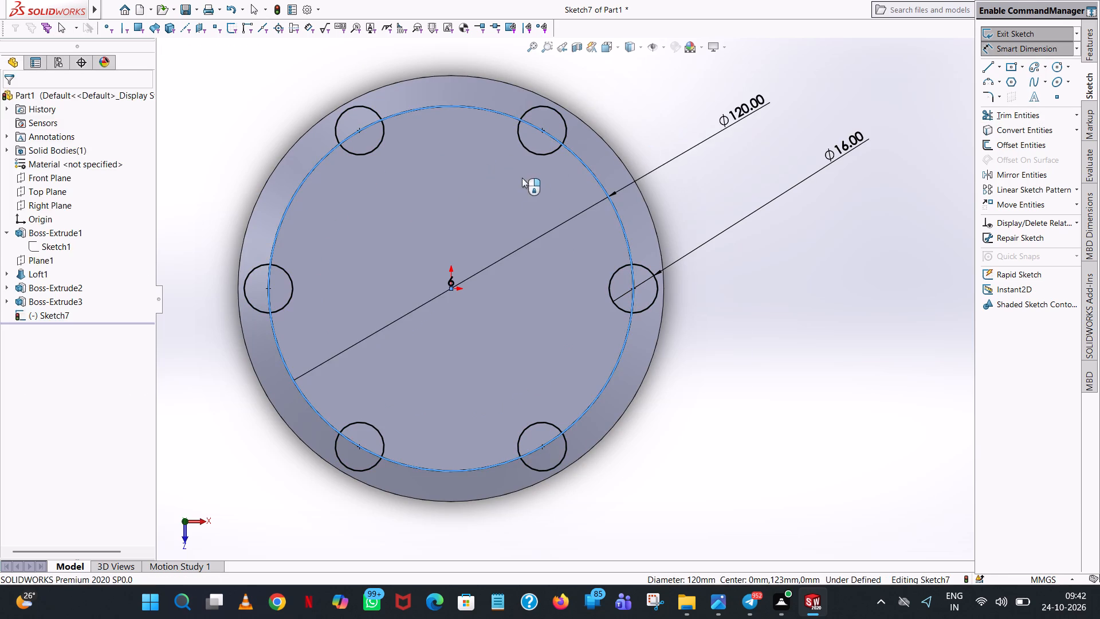
pyautogui.click(692, 99)
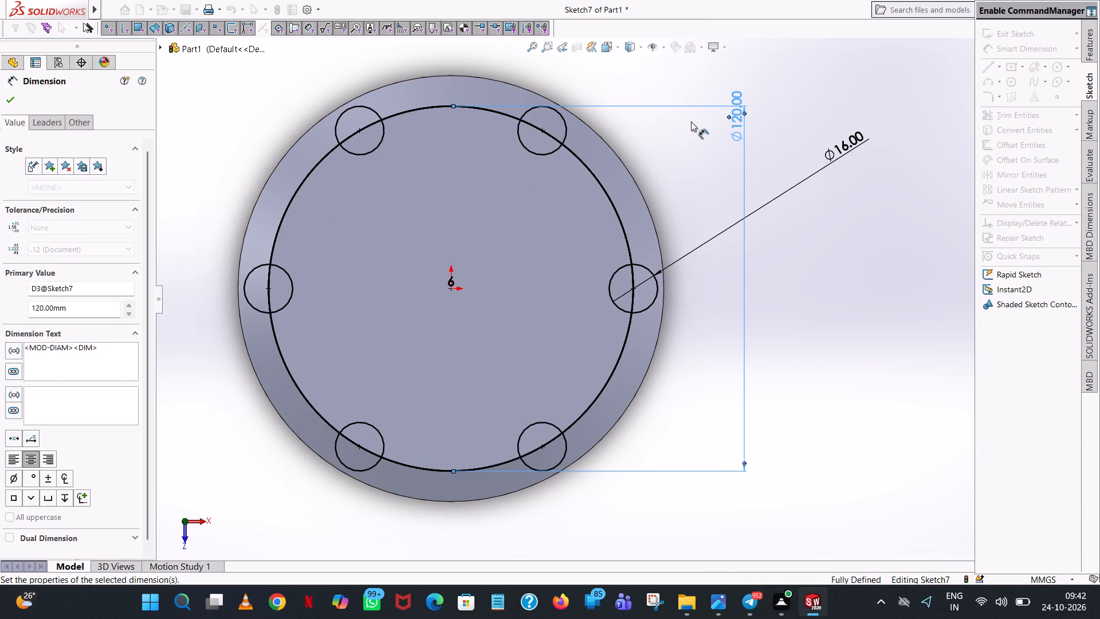
pyautogui.click(635, 134)
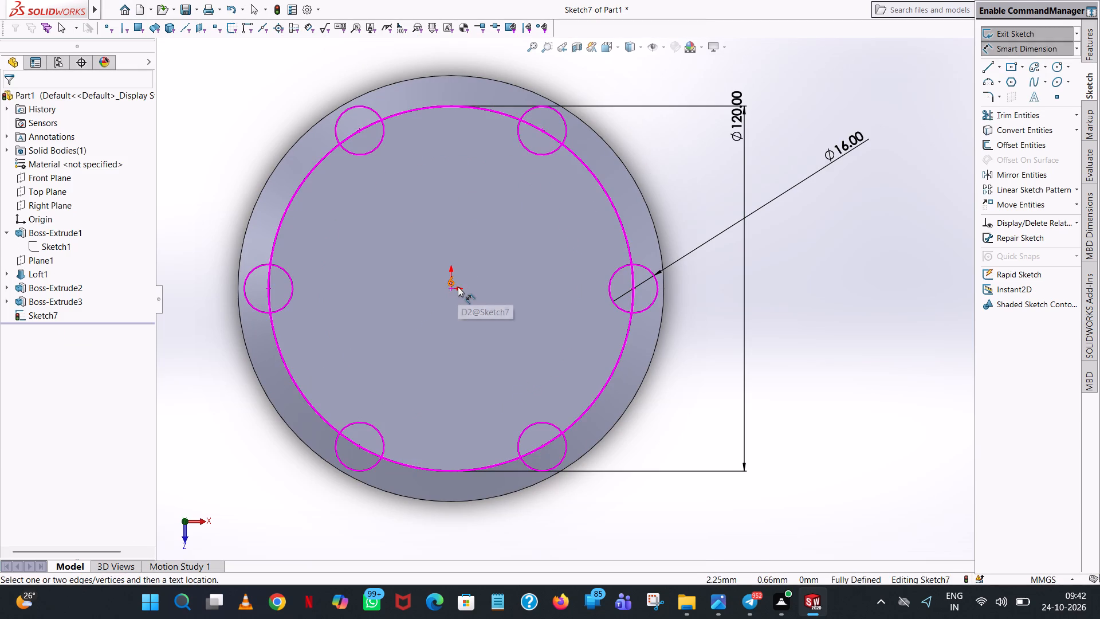
# Examine the patterned circle layout on the disc from above and from the side.
pyautogui.moveTo(742, 381); pyautogui.dragTo(741, 377, button='middle')
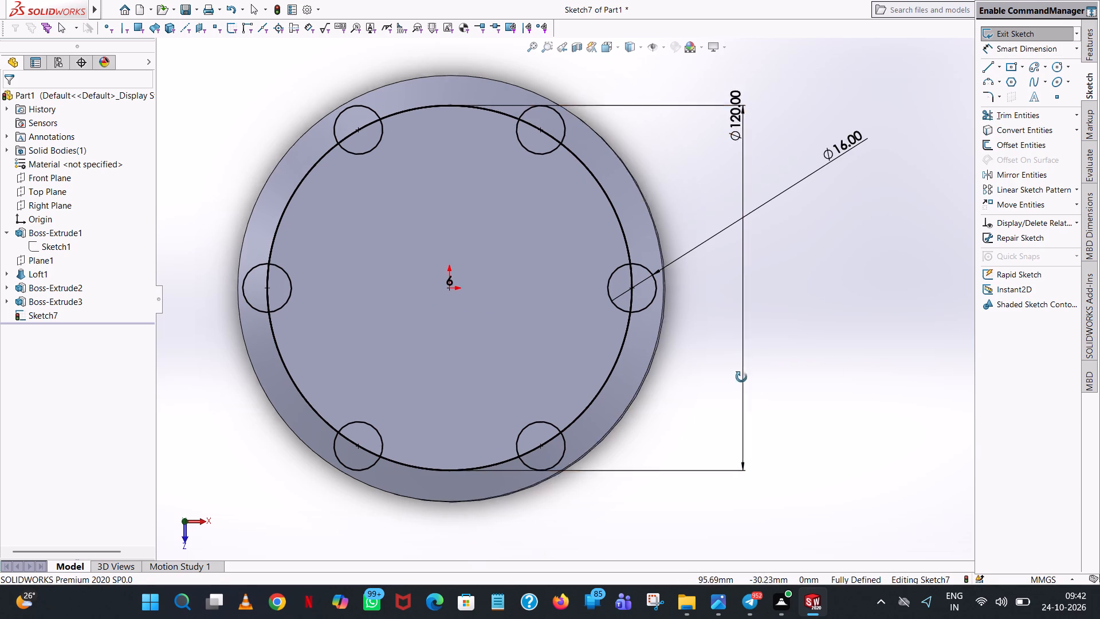
pyautogui.moveTo(741, 377); pyautogui.dragTo(752, 156, button='middle')
pyautogui.scroll(1, 740, 355)
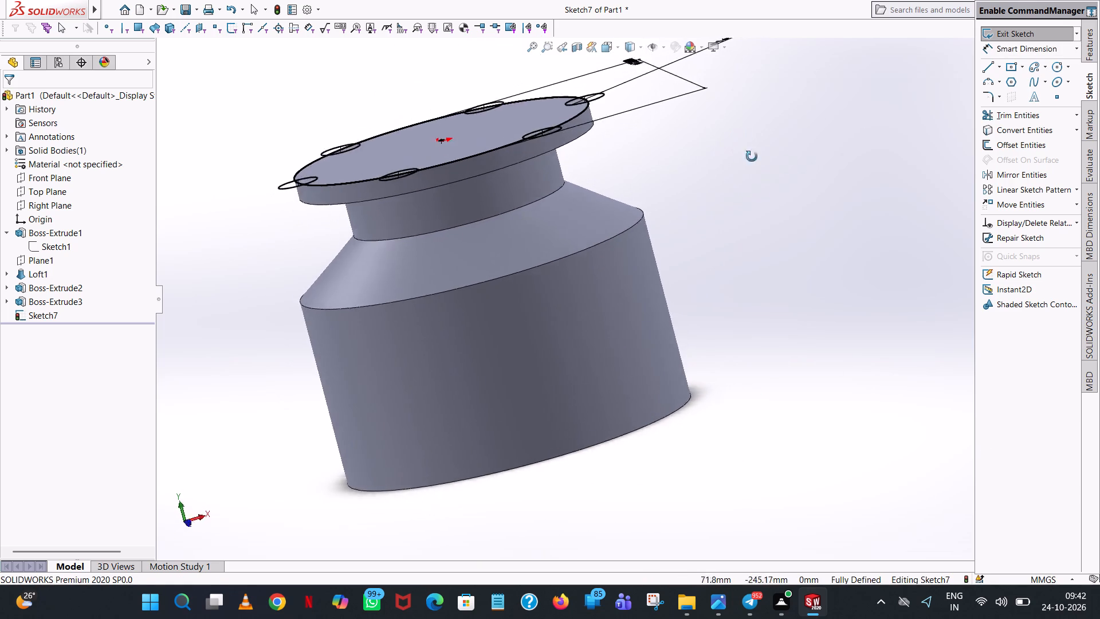
pyautogui.moveTo(752, 156); pyautogui.dragTo(791, 374, button='middle')
pyautogui.scroll(1, 791, 374)
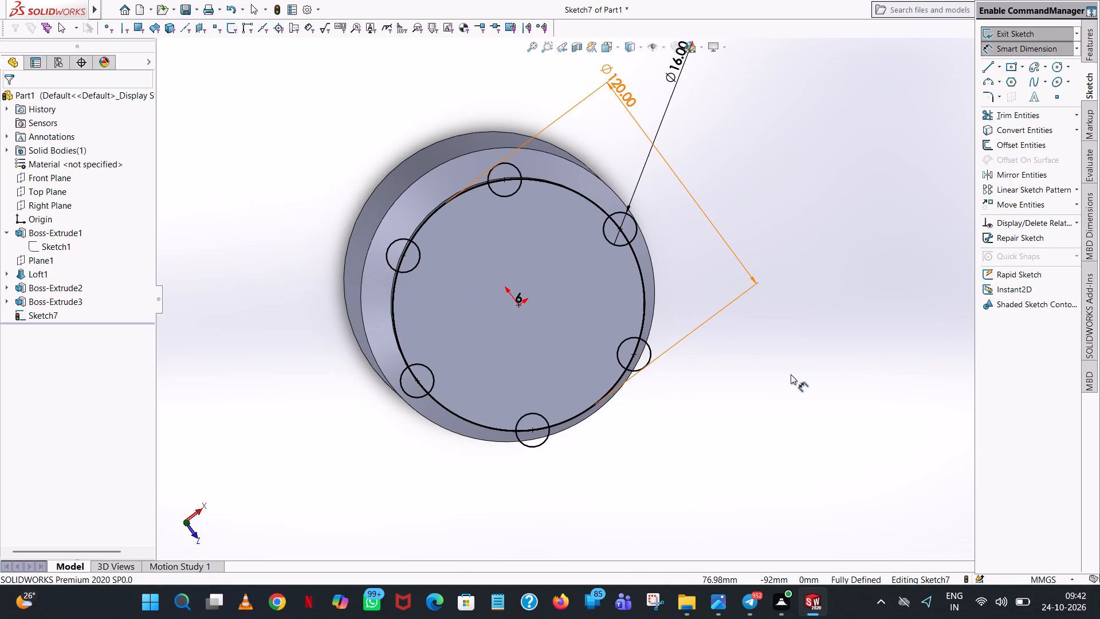
pyautogui.moveTo(668, 267); pyautogui.dragTo(643, 159, button='middle')
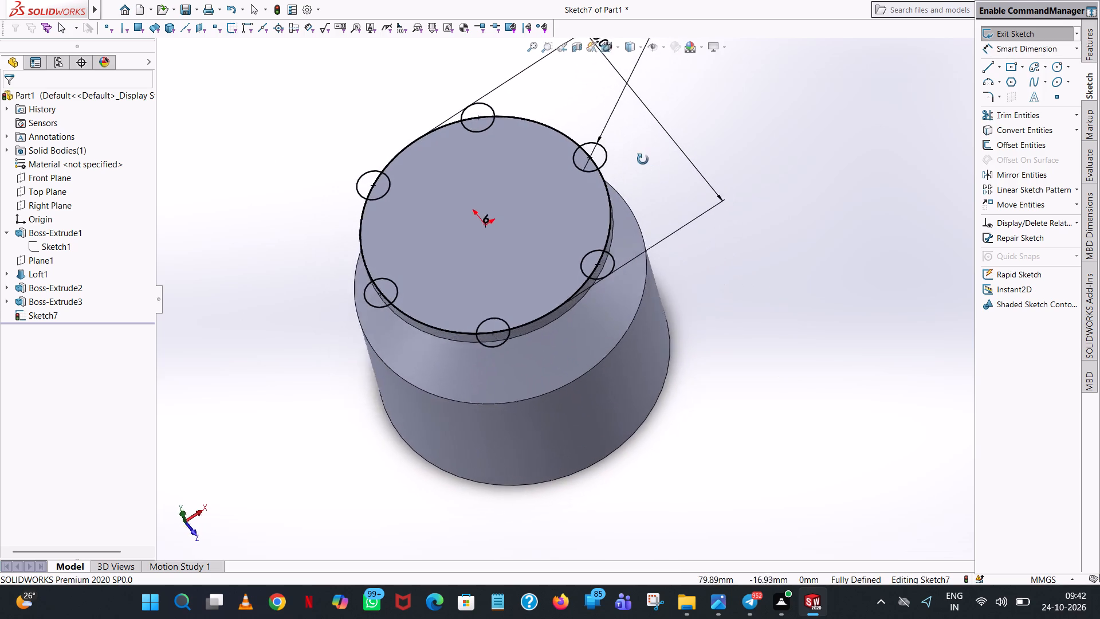
pyautogui.moveTo(643, 159); pyautogui.dragTo(646, 262, button='middle')
pyautogui.scroll(1, 632, 209)
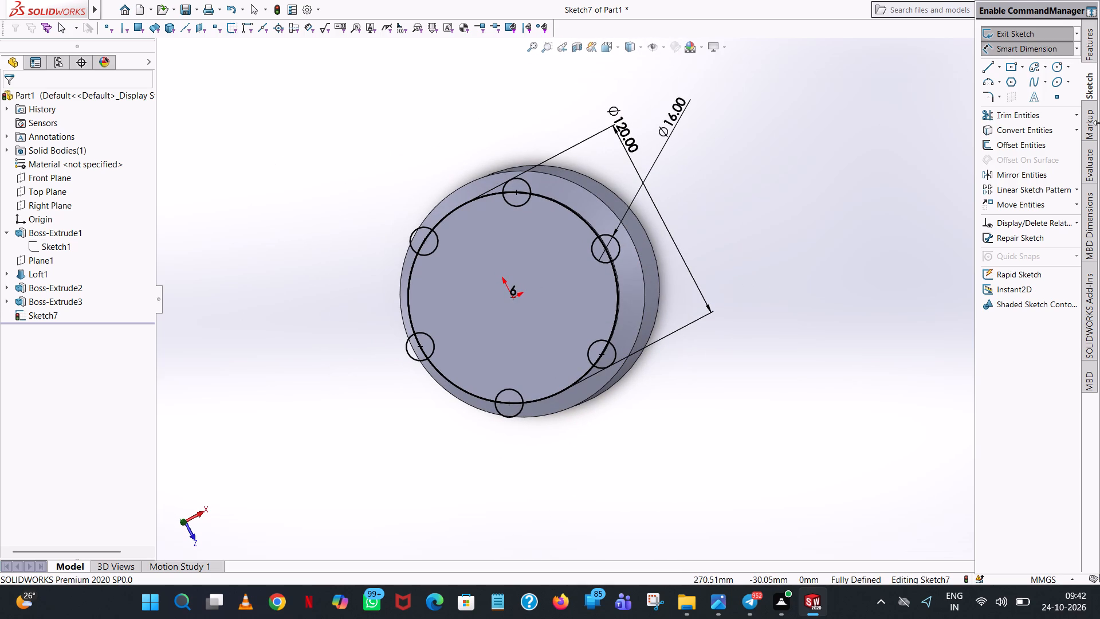
# Leave dimensioning and try to convert the 120 mm circle to construction geometry.
pyautogui.click(1038, 57)
pyautogui.click(1036, 47)
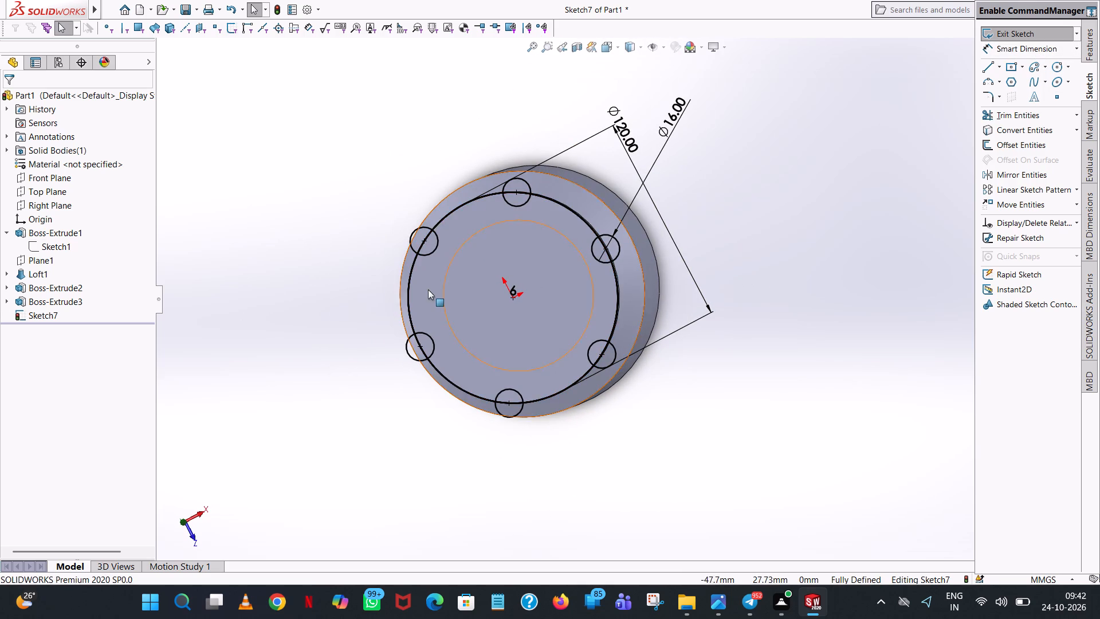
pyautogui.click(407, 296)
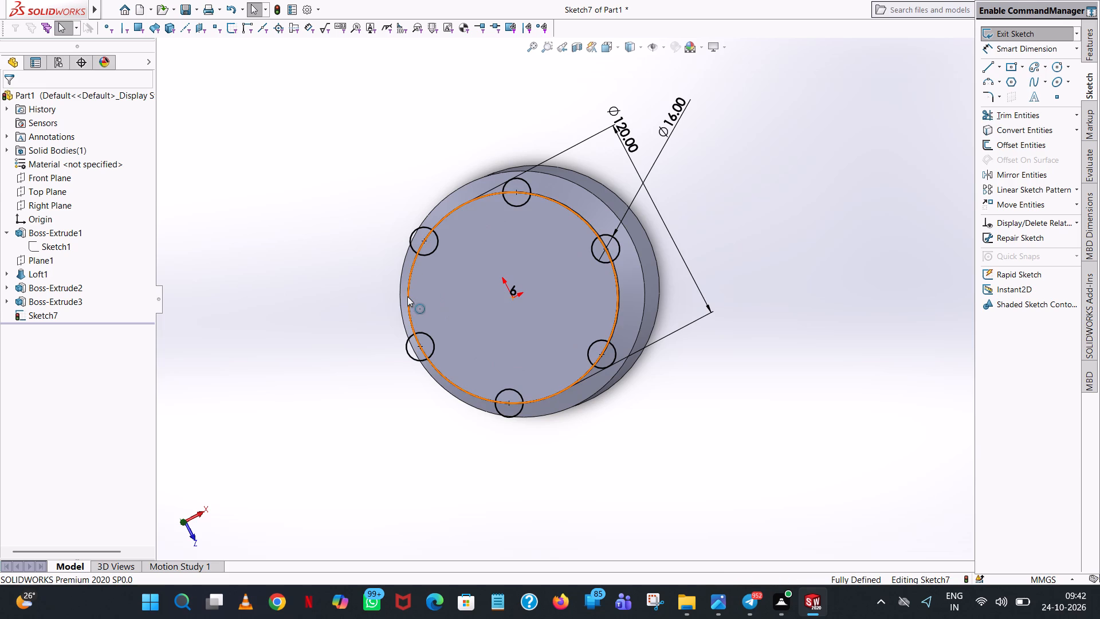
pyautogui.rightClick(407, 296)
pyautogui.click(437, 283)
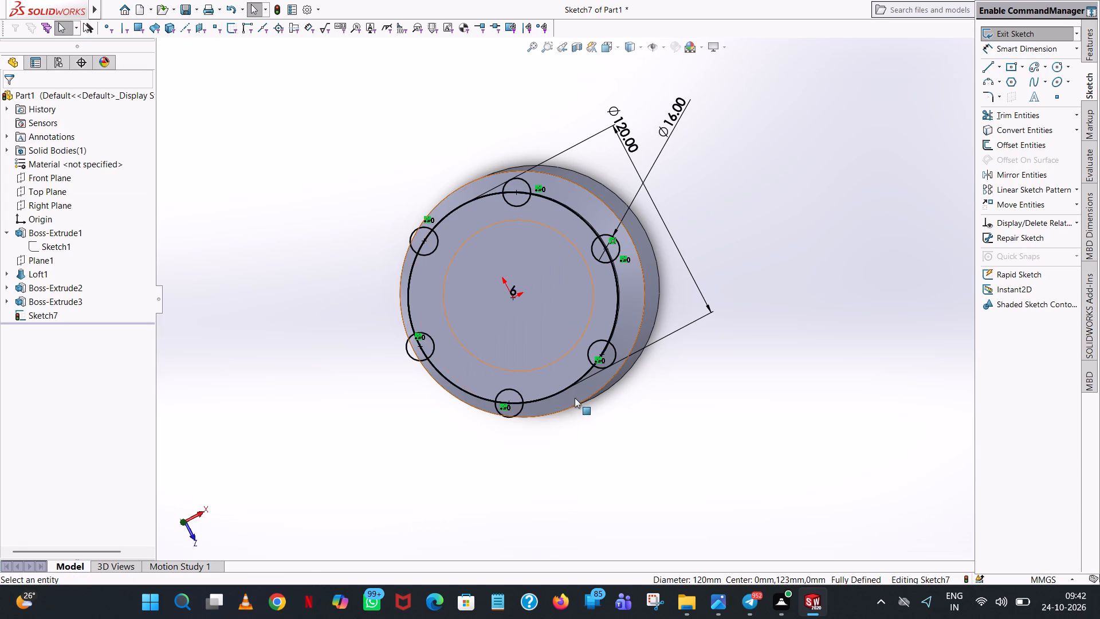
# Inspect the 120 mm circle up close and try again to convert its overlapping copies to construction geometry.
pyautogui.moveTo(573, 399); pyautogui.dragTo(583, 253, button='middle')
pyautogui.scroll(-6, 575, 263)
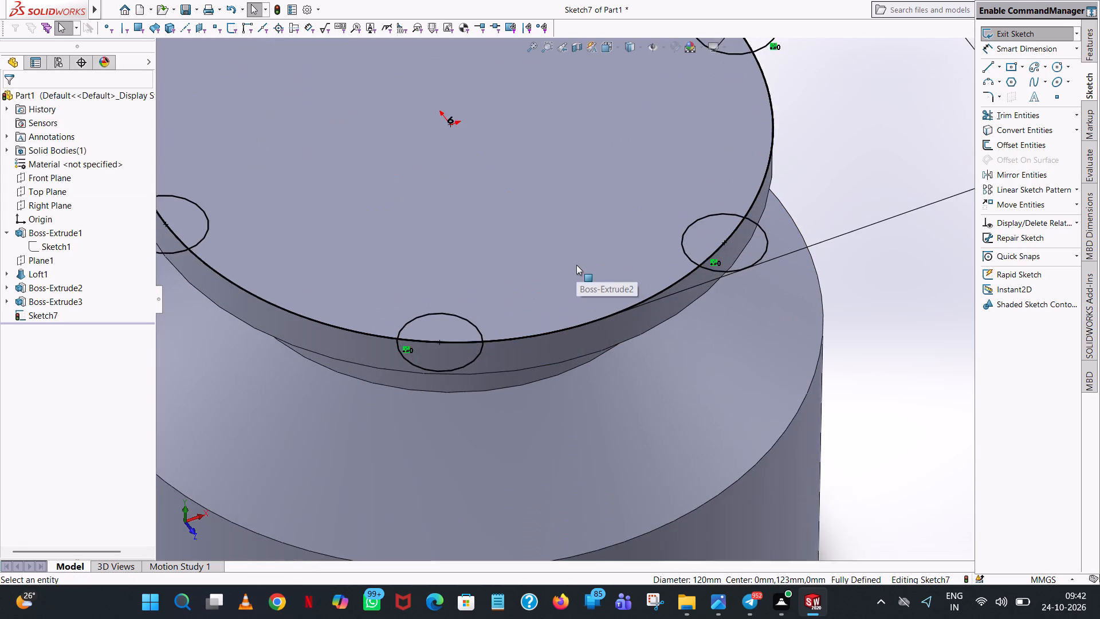
pyautogui.scroll(-3, 576, 265)
pyautogui.scroll(-8, 761, 249)
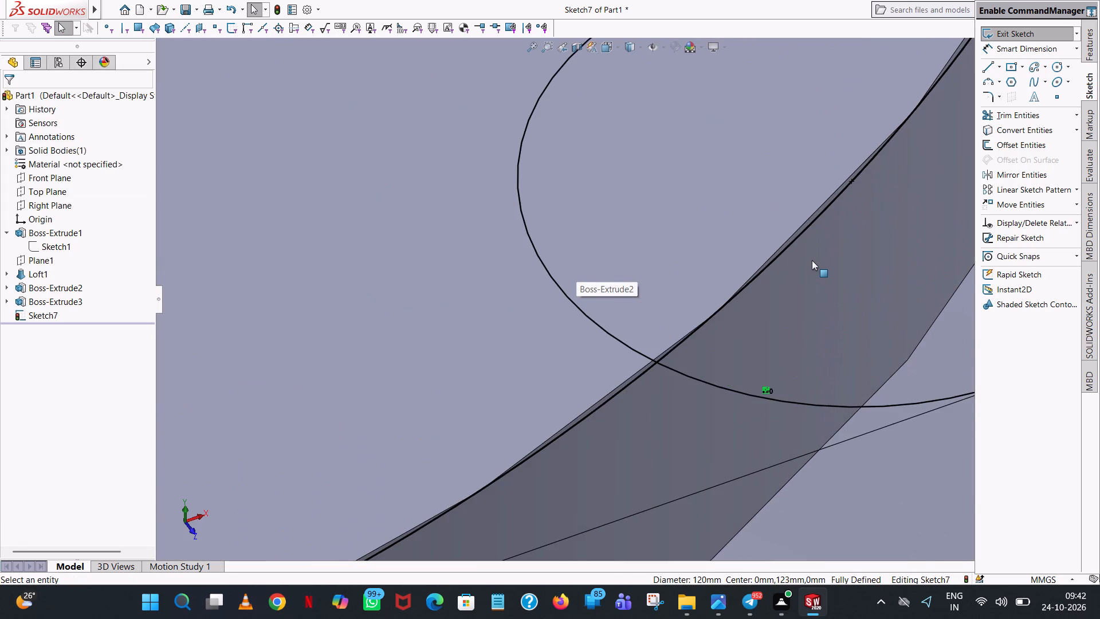
pyautogui.scroll(19, 812, 260)
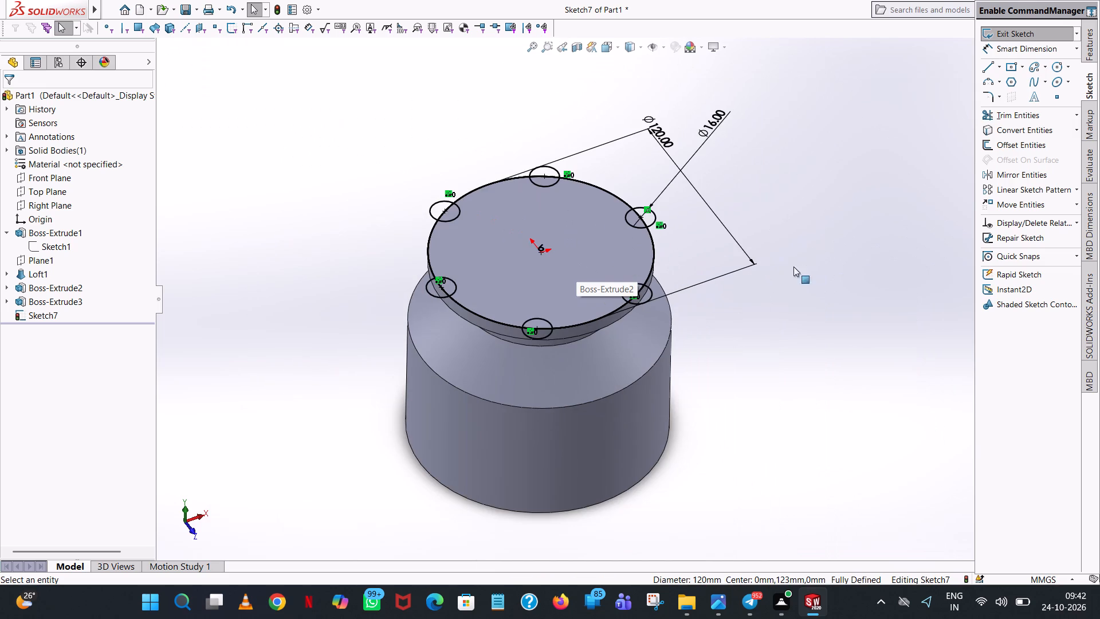
pyautogui.moveTo(614, 235); pyautogui.dragTo(610, 367, button='middle')
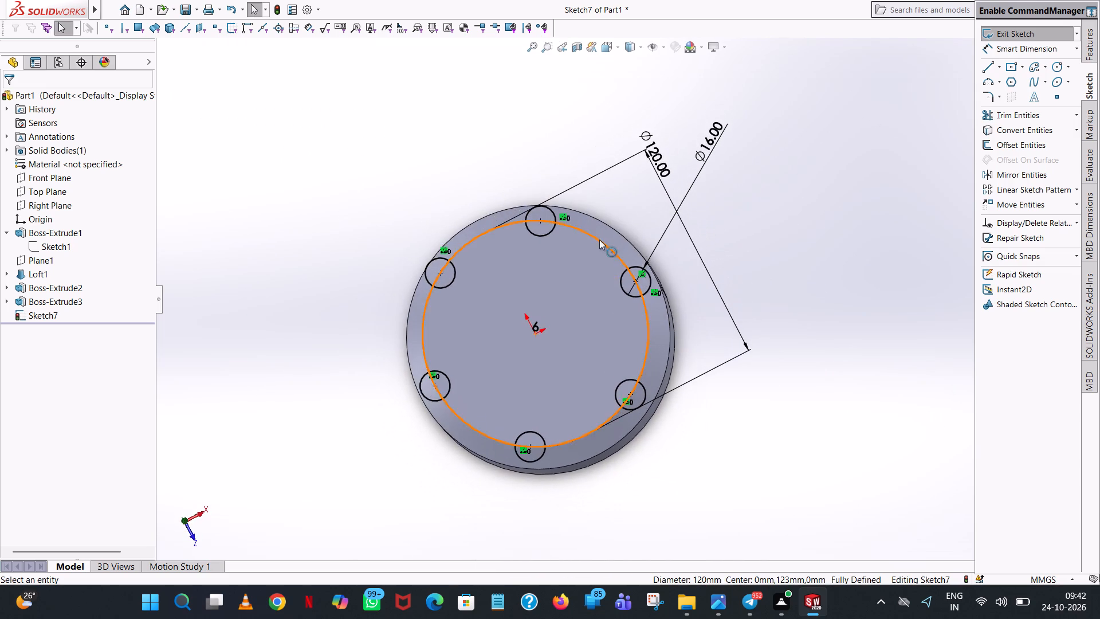
pyautogui.scroll(-7, 596, 233)
pyautogui.scroll(-10, 527, 256)
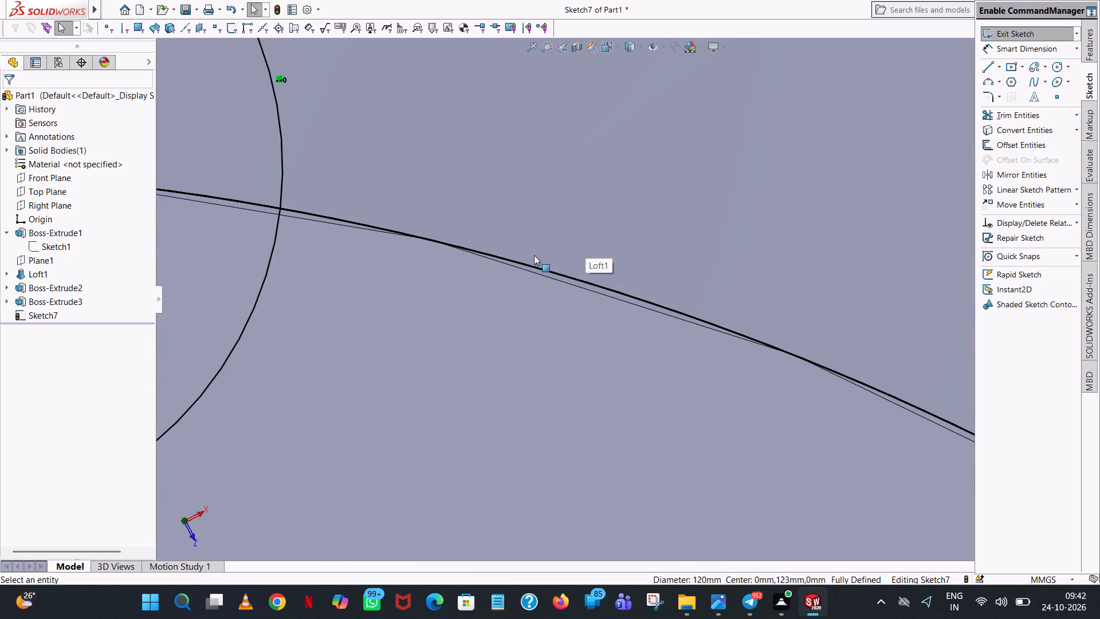
pyautogui.scroll(-6, 535, 254)
pyautogui.click(537, 301)
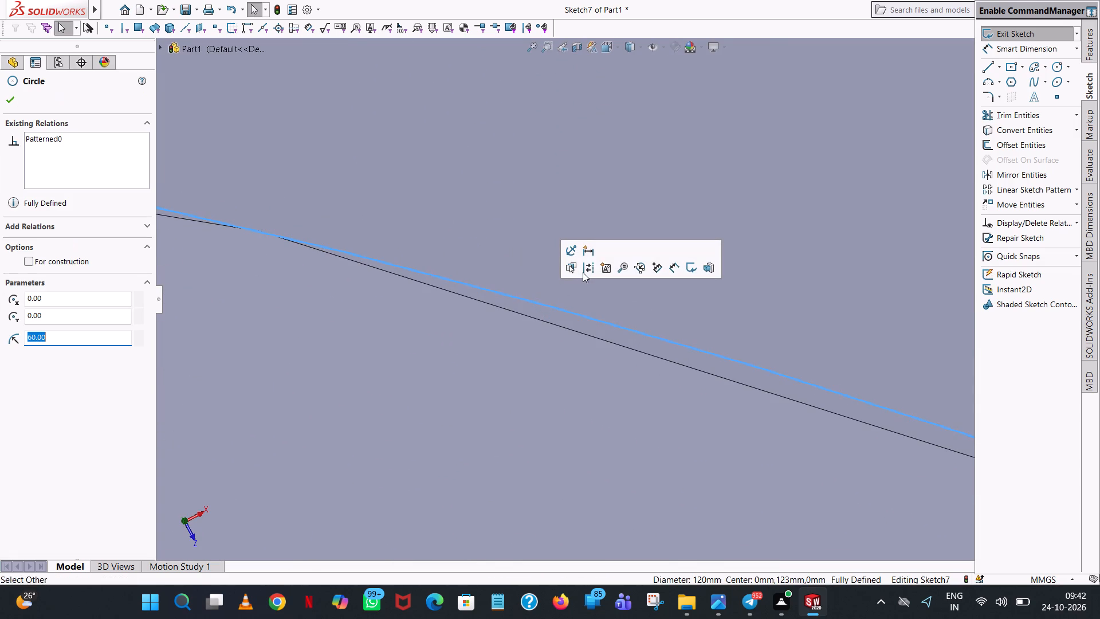
pyautogui.click(588, 268)
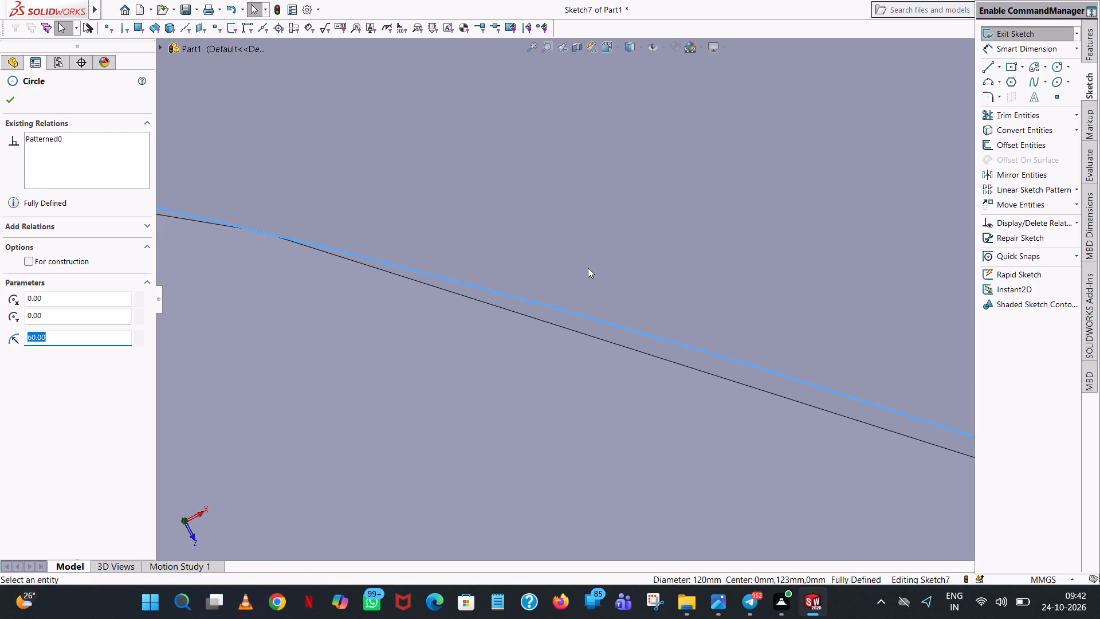
pyautogui.click(583, 314)
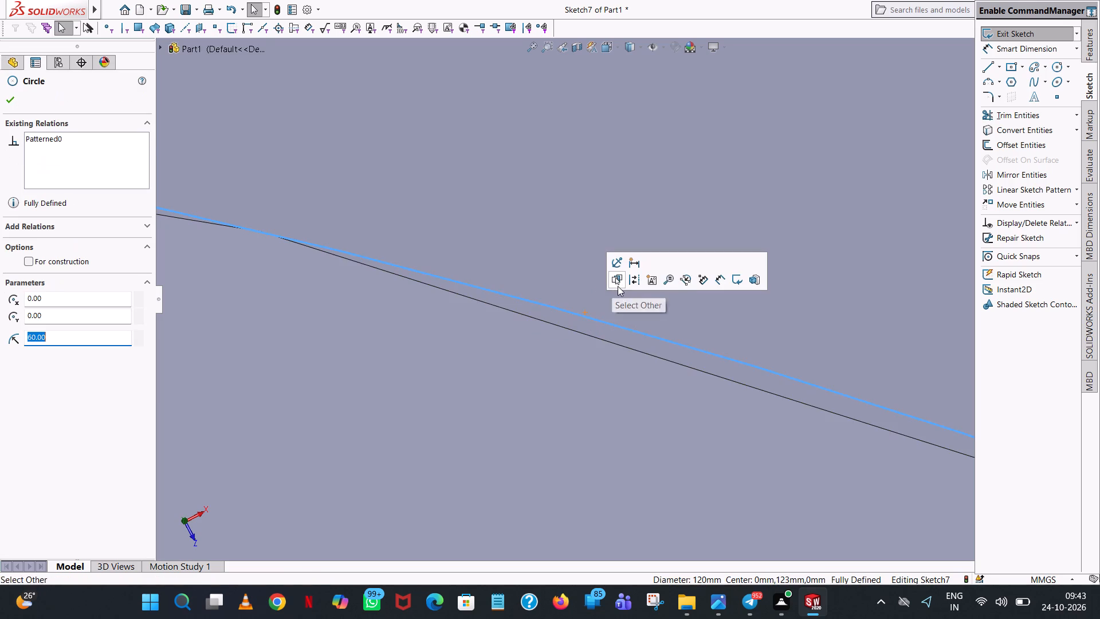
pyautogui.click(631, 282)
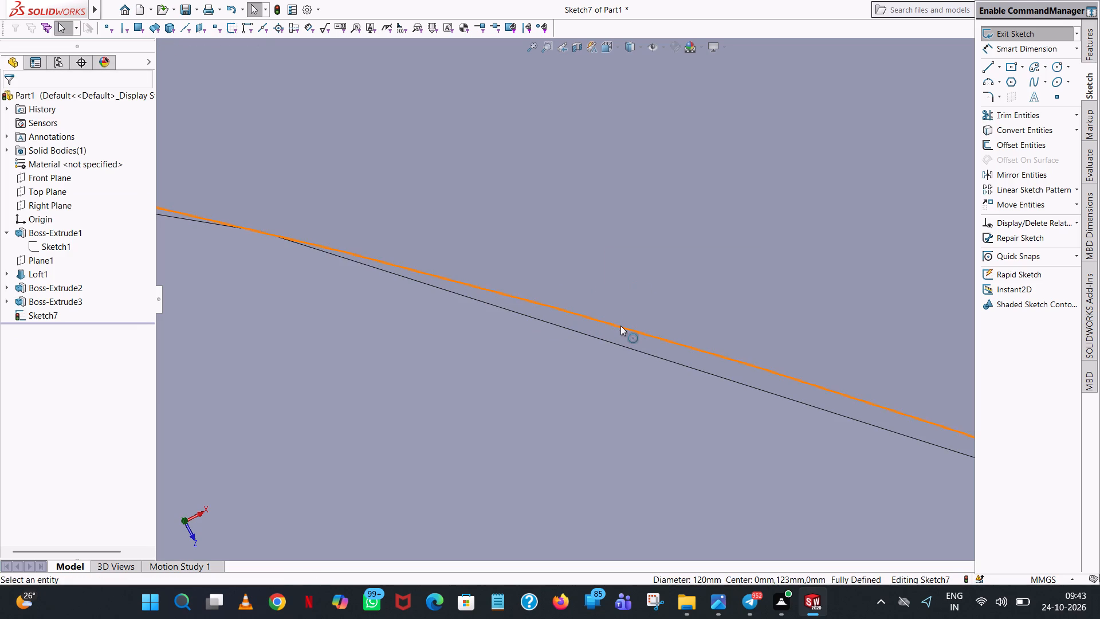
# Trim to closest the 120 mm circle's arc between the dimensioned 16 mm circle and its neighbour on the negative Z side.
pyautogui.click(989, 113)
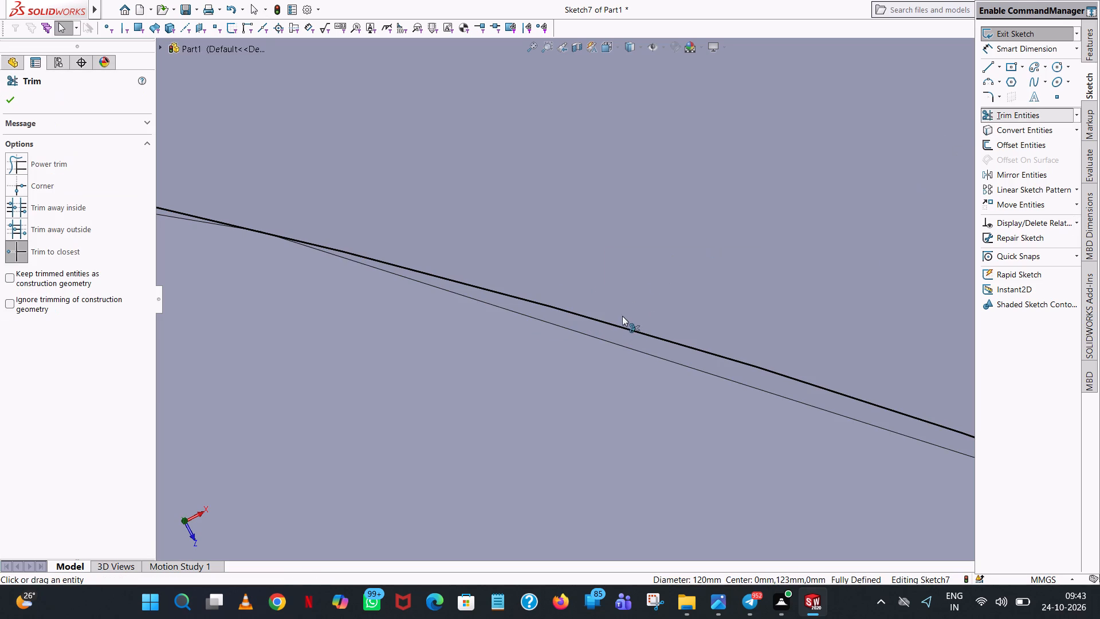
pyautogui.click(616, 326)
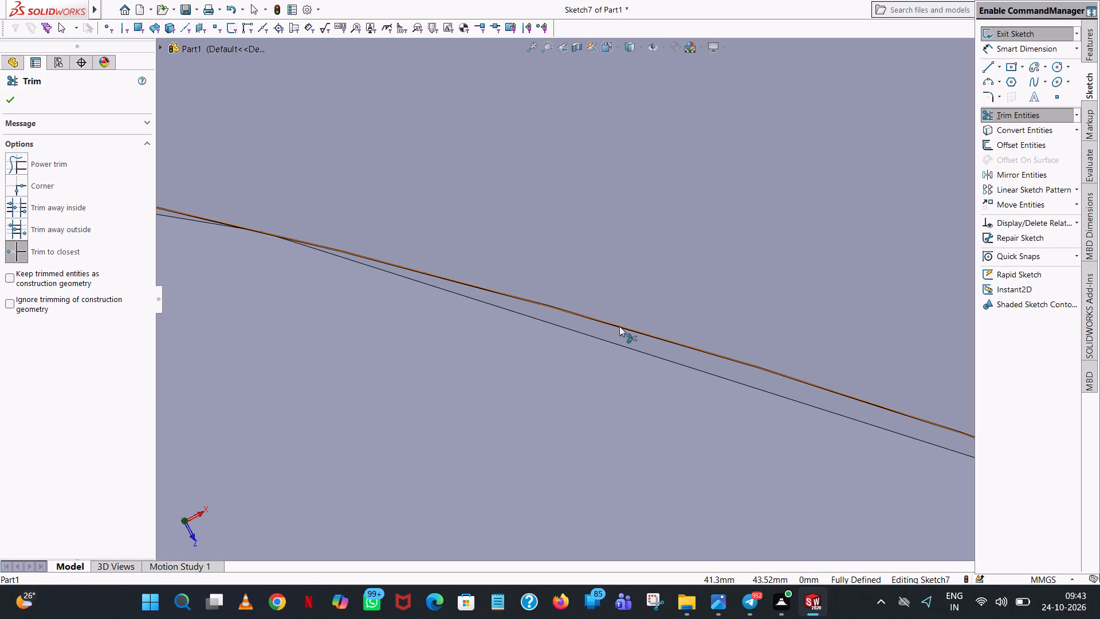
pyautogui.click(619, 326)
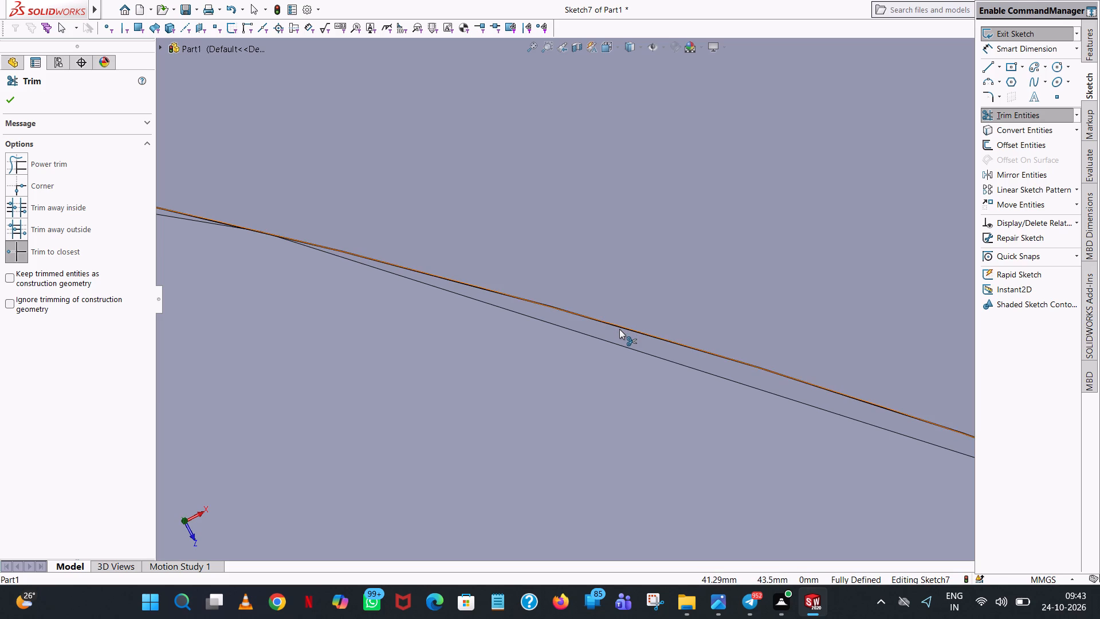
pyautogui.click(619, 329)
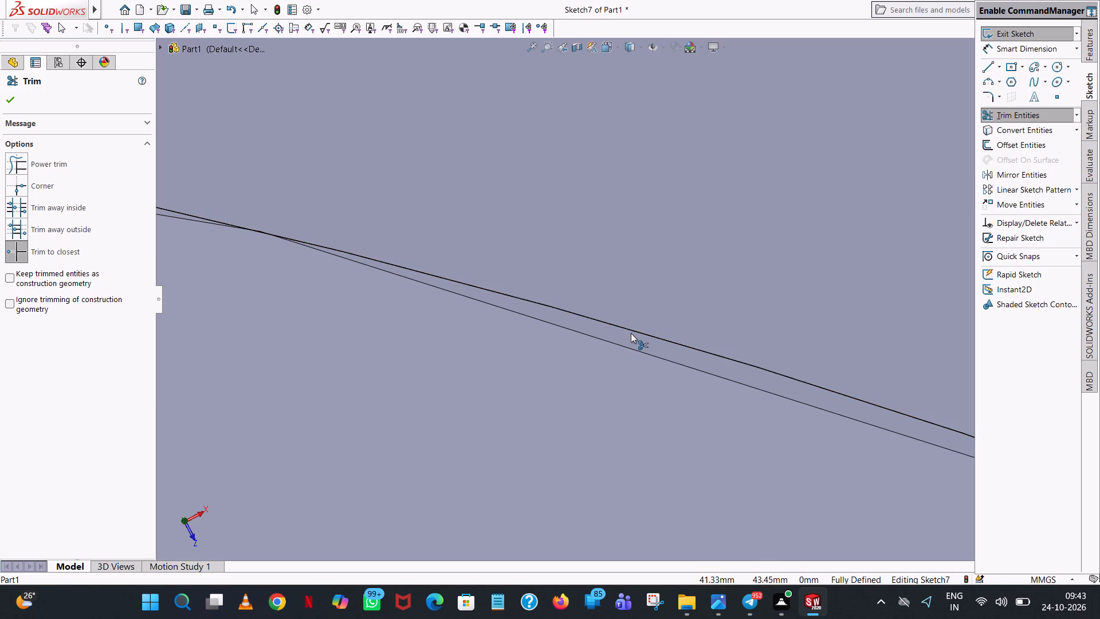
pyautogui.scroll(19, 631, 333)
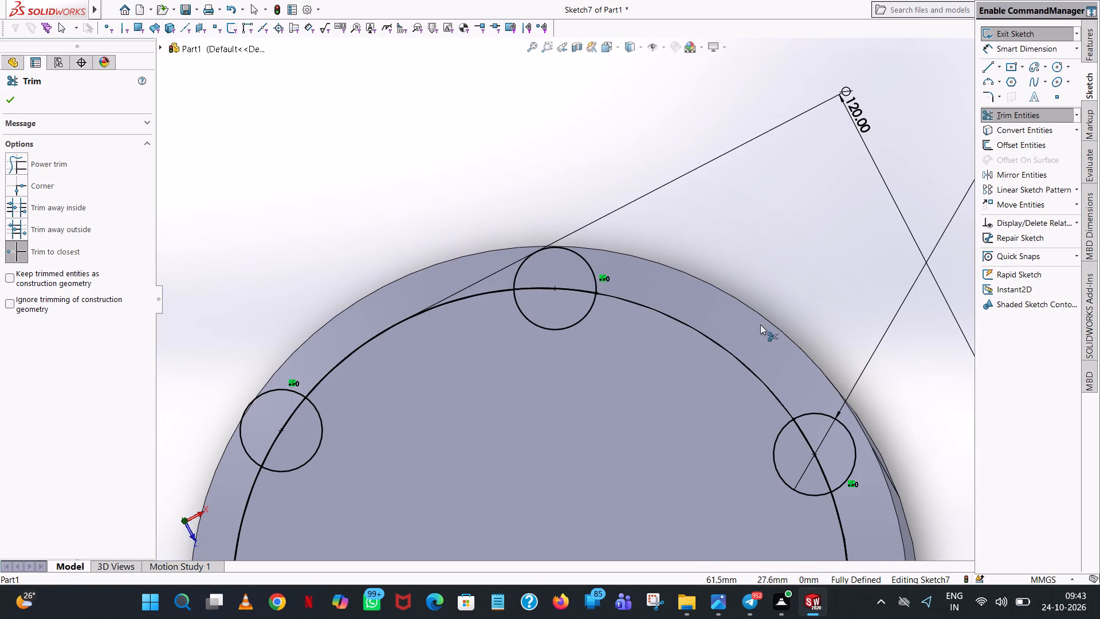
pyautogui.click(724, 348)
# Examine up close the 120 mm circle's overlapping copies between the dimensioned 16 mm circle and its neighbour on the negative Z side.
pyautogui.scroll(-13, 724, 348)
pyautogui.scroll(-6, 692, 385)
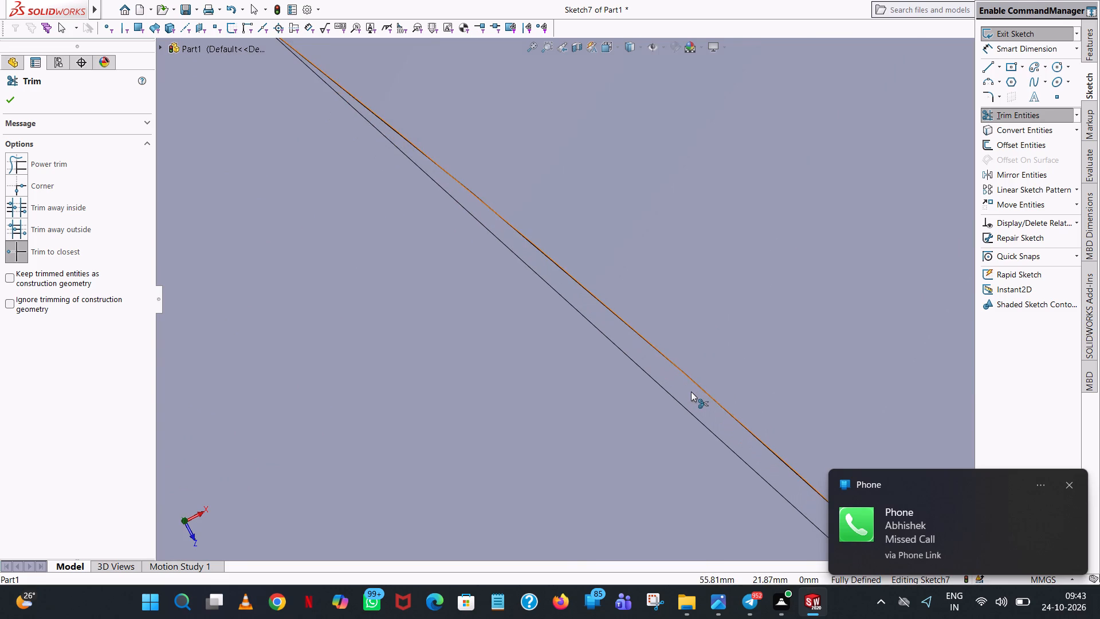
pyautogui.scroll(-7, 691, 390)
pyautogui.scroll(-9, 729, 353)
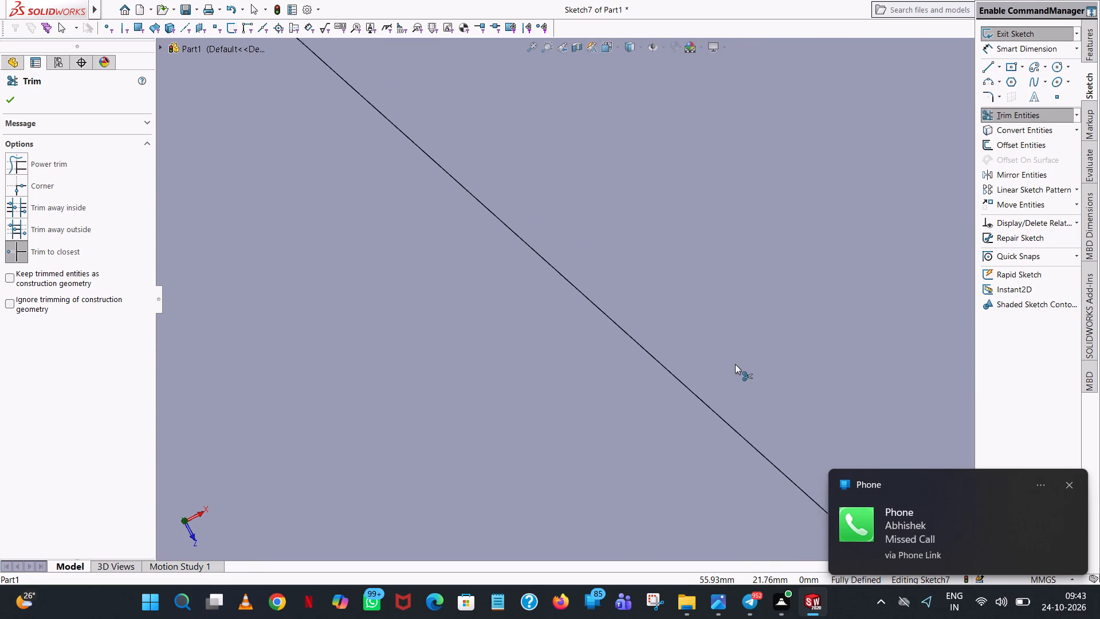
pyautogui.scroll(-2, 735, 364)
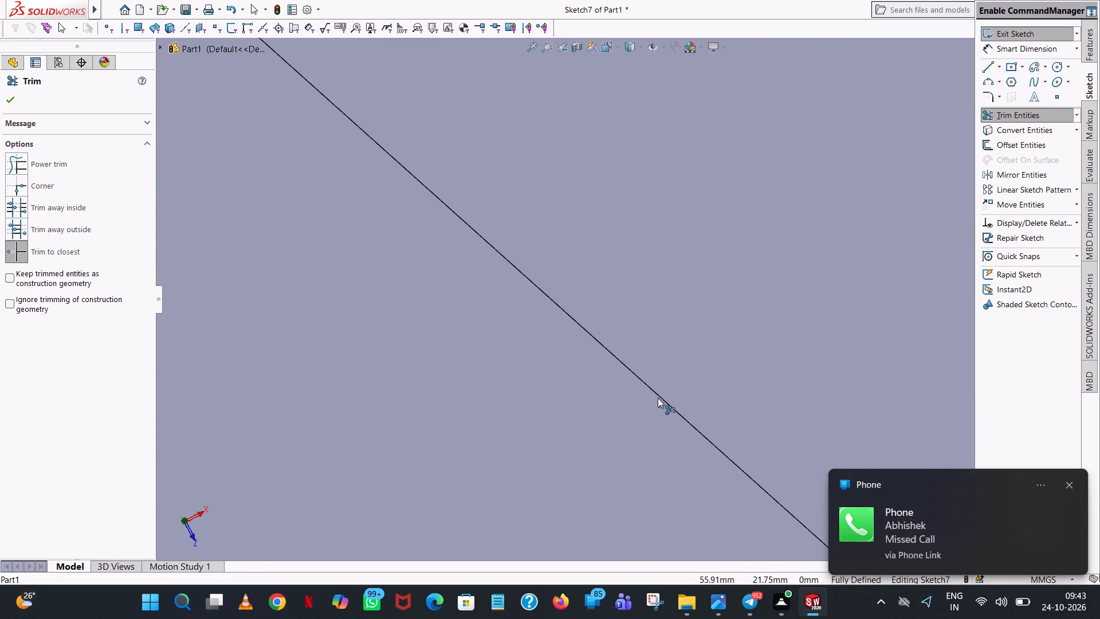
pyautogui.scroll(13, 696, 379)
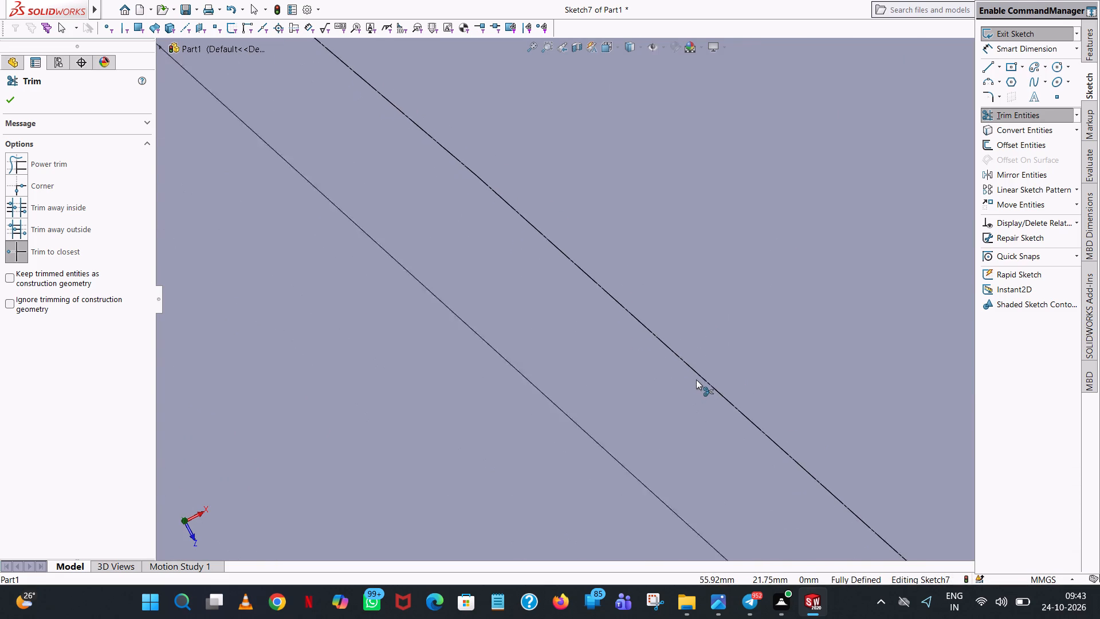
pyautogui.scroll(20, 696, 379)
pyautogui.scroll(19, 696, 379)
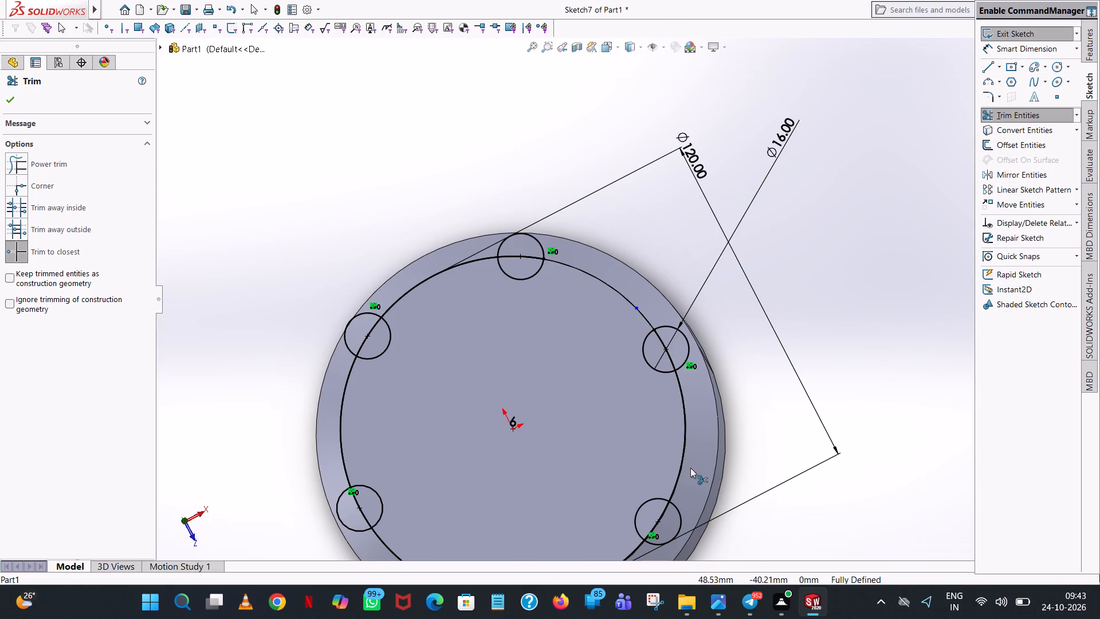
# Trim to closest the 120 mm circle's overlapping arcs between the dimensioned 16 mm circle and its neighbour on the positive Z side.
pyautogui.click(685, 446)
pyautogui.click(685, 446)
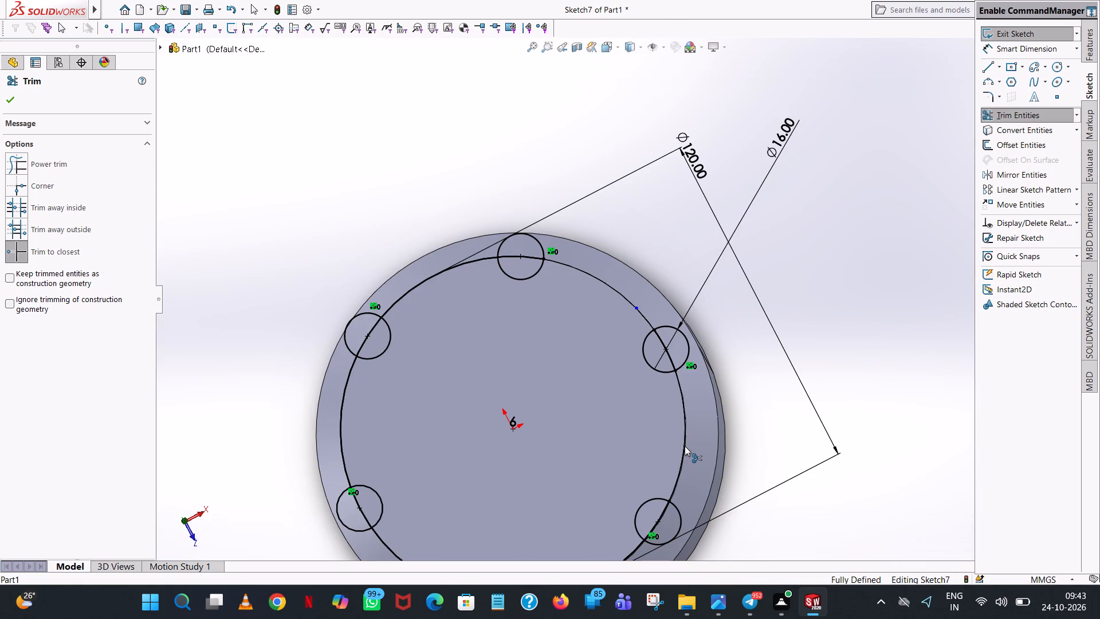
pyautogui.click(685, 446)
pyautogui.click(685, 446)
pyautogui.click(685, 446)
pyautogui.click(685, 446)
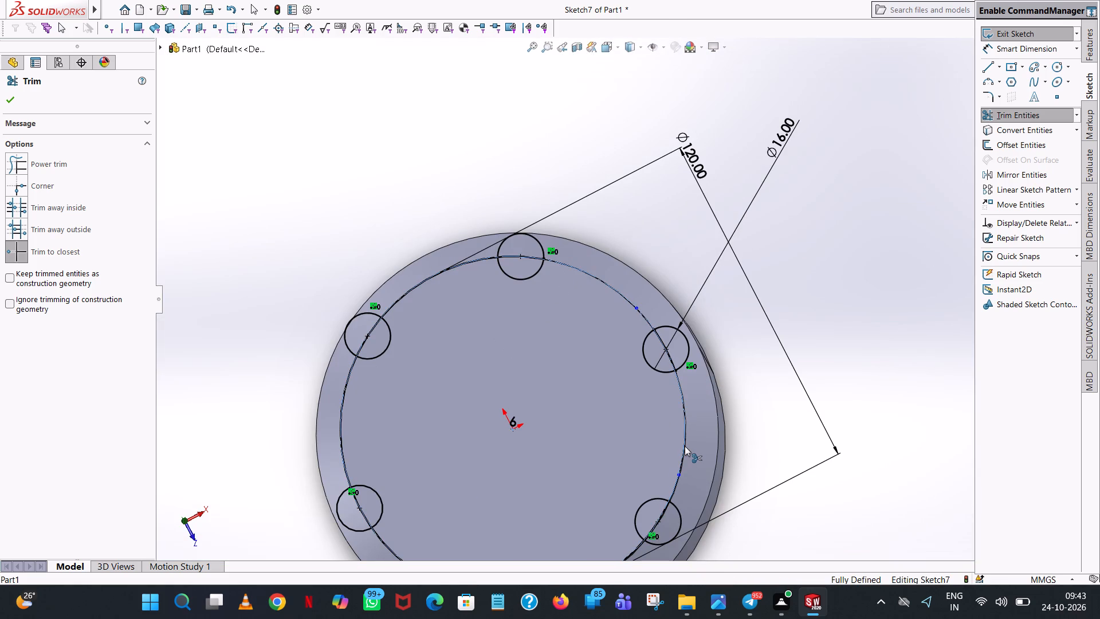
pyautogui.tripleClick(685, 446)
pyautogui.click(685, 446)
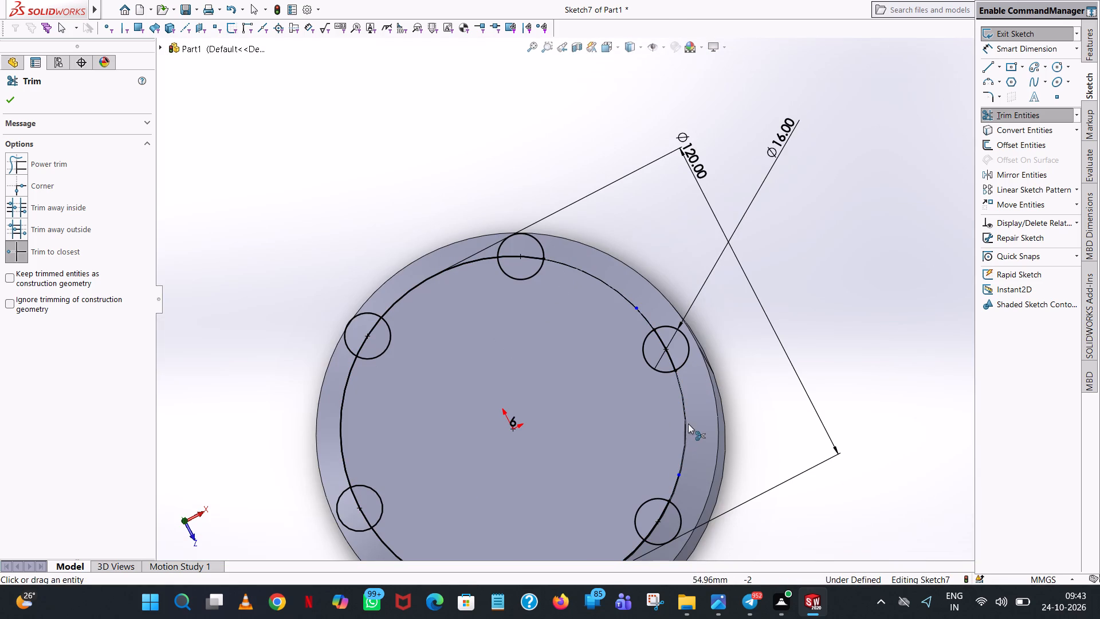
pyautogui.click(688, 424)
pyautogui.moveTo(677, 423); pyautogui.dragTo(740, 426)
pyautogui.scroll(4, 730, 428)
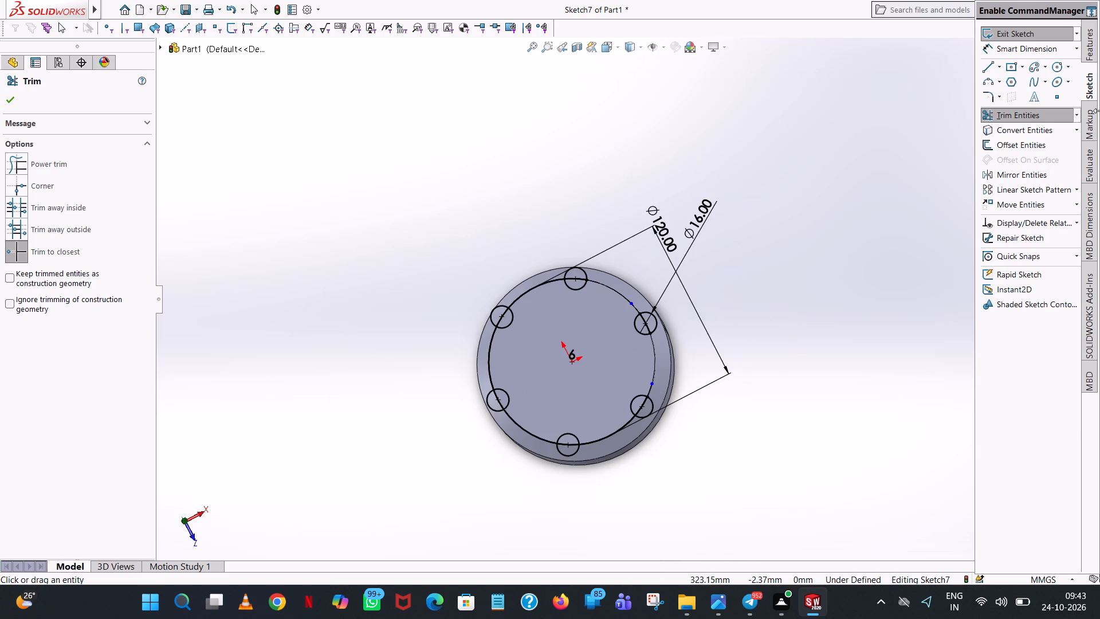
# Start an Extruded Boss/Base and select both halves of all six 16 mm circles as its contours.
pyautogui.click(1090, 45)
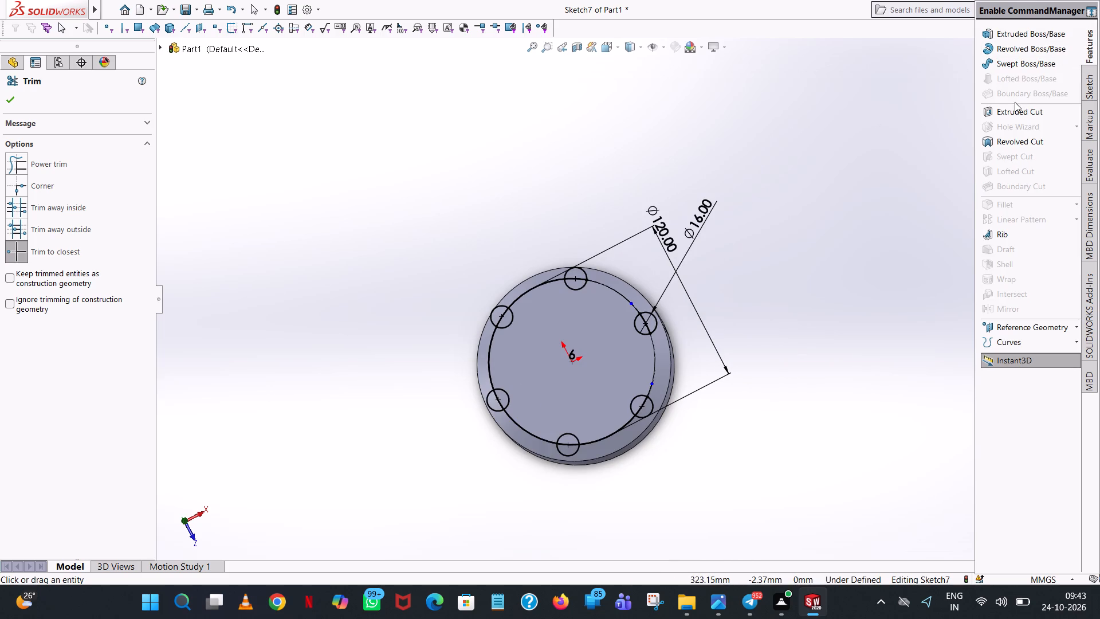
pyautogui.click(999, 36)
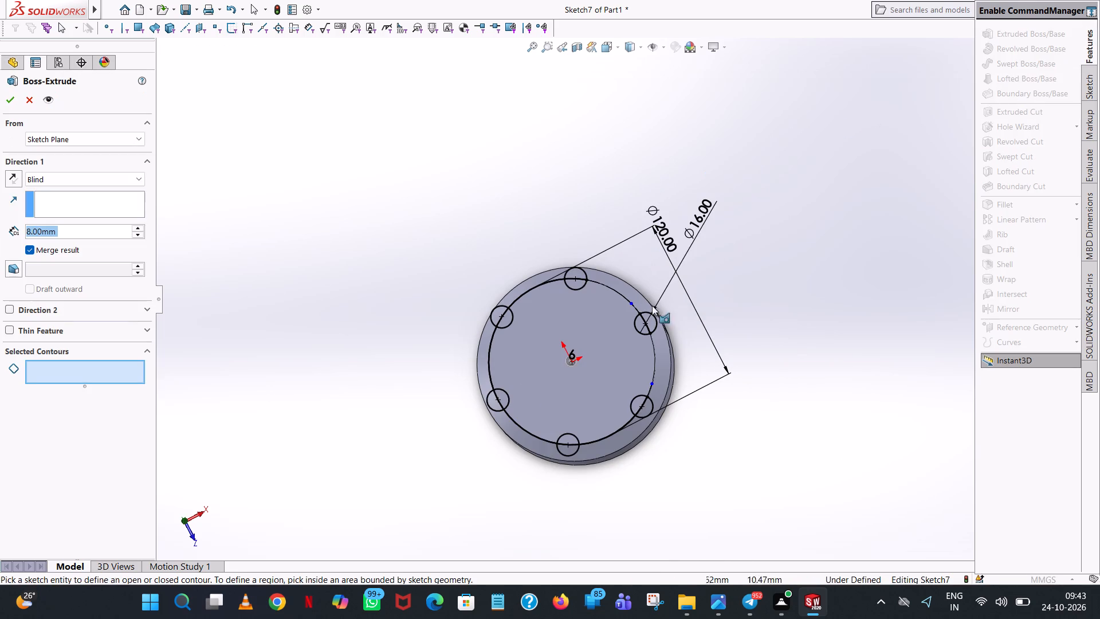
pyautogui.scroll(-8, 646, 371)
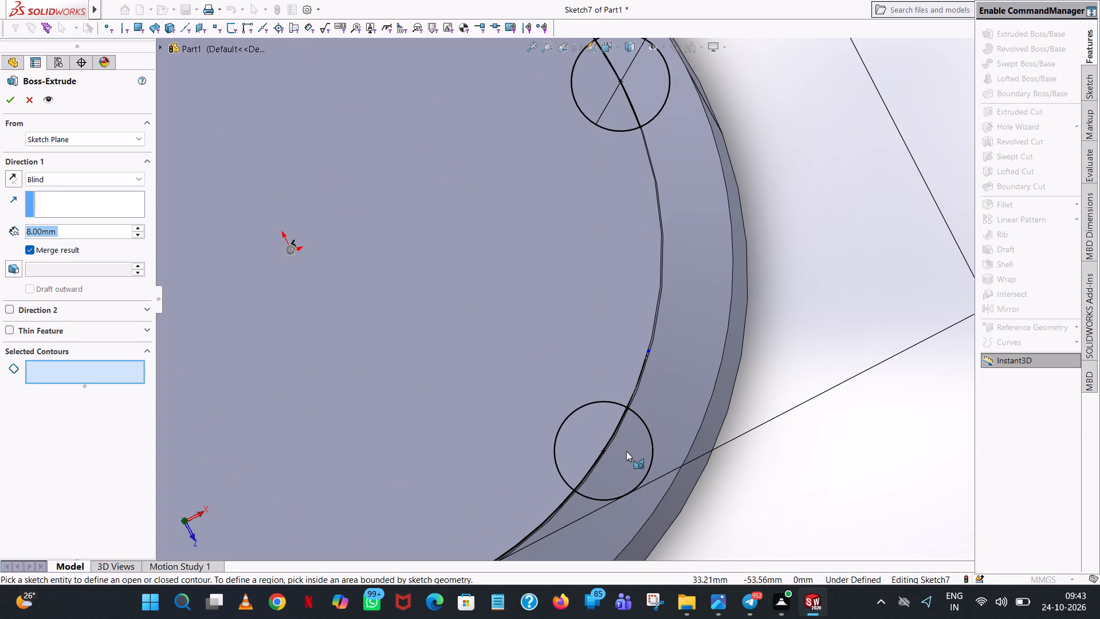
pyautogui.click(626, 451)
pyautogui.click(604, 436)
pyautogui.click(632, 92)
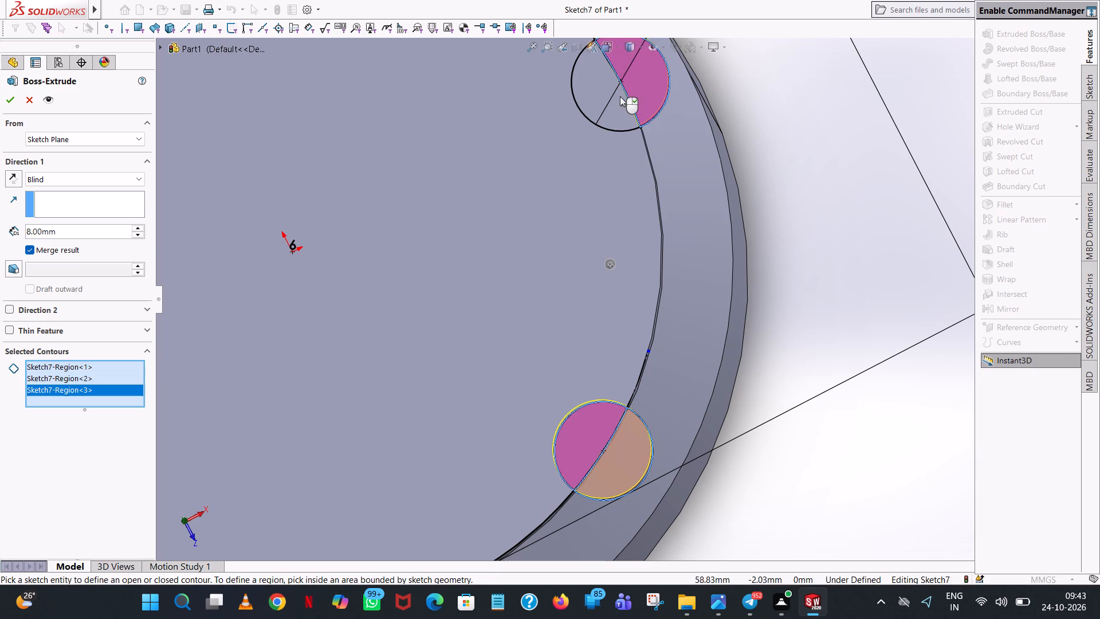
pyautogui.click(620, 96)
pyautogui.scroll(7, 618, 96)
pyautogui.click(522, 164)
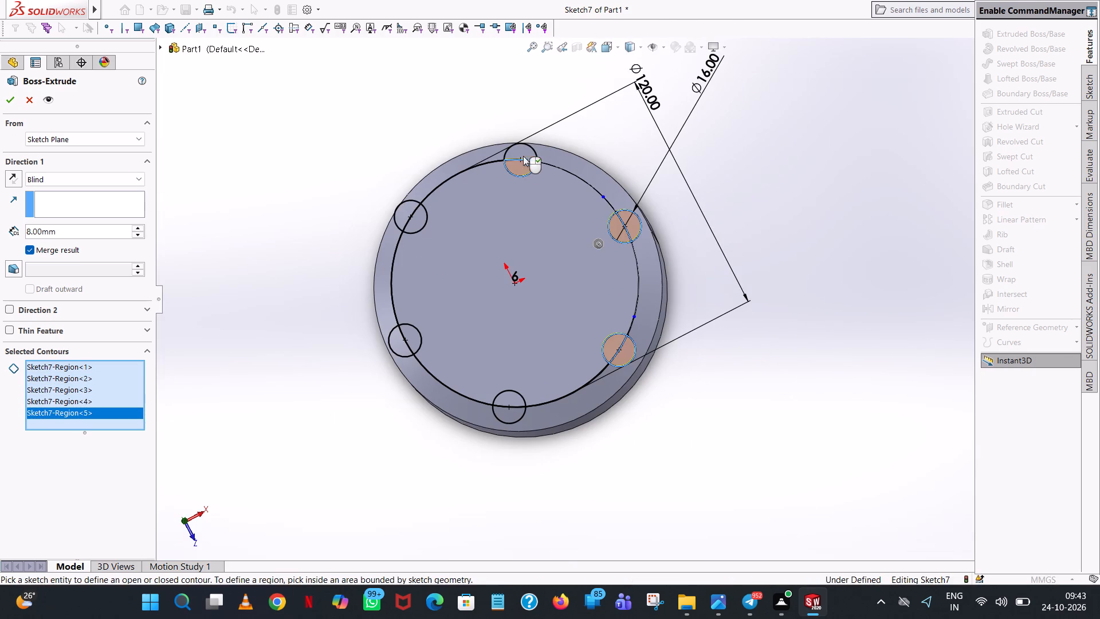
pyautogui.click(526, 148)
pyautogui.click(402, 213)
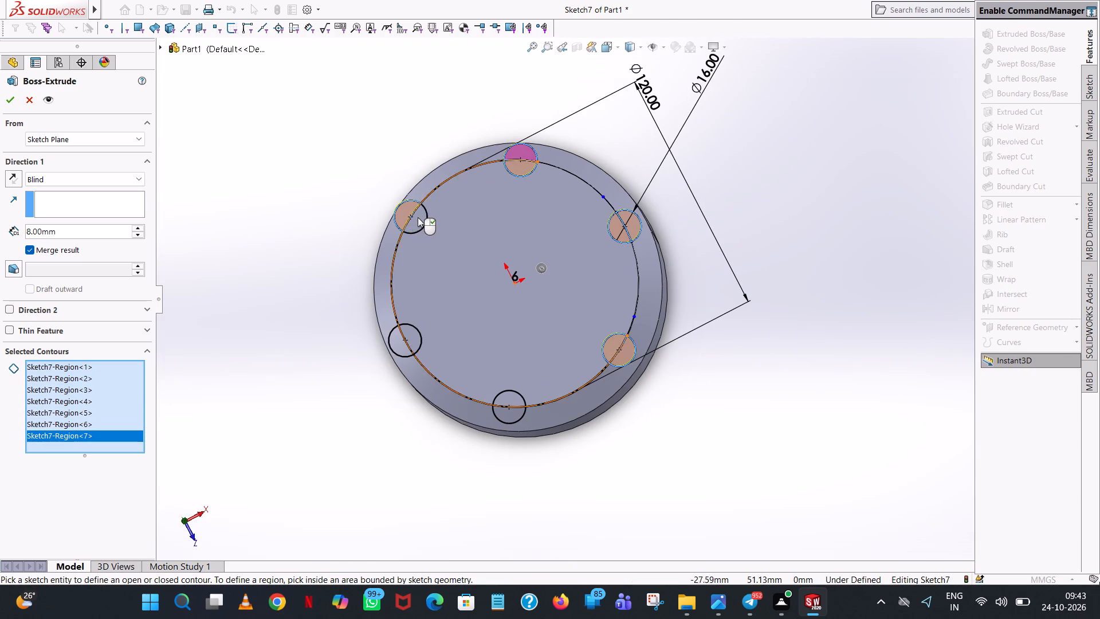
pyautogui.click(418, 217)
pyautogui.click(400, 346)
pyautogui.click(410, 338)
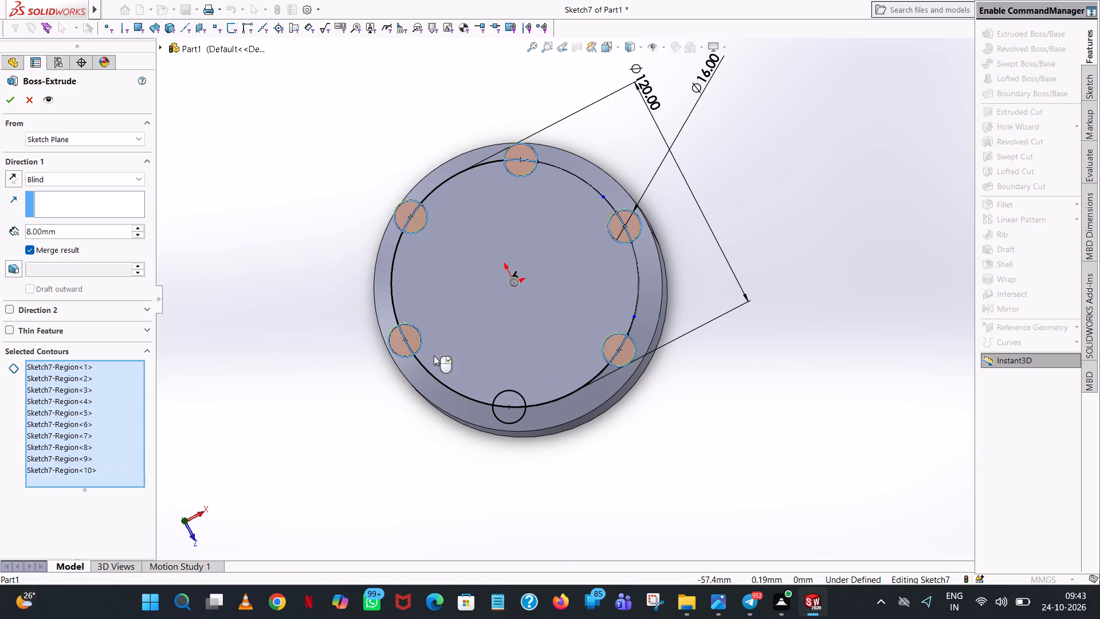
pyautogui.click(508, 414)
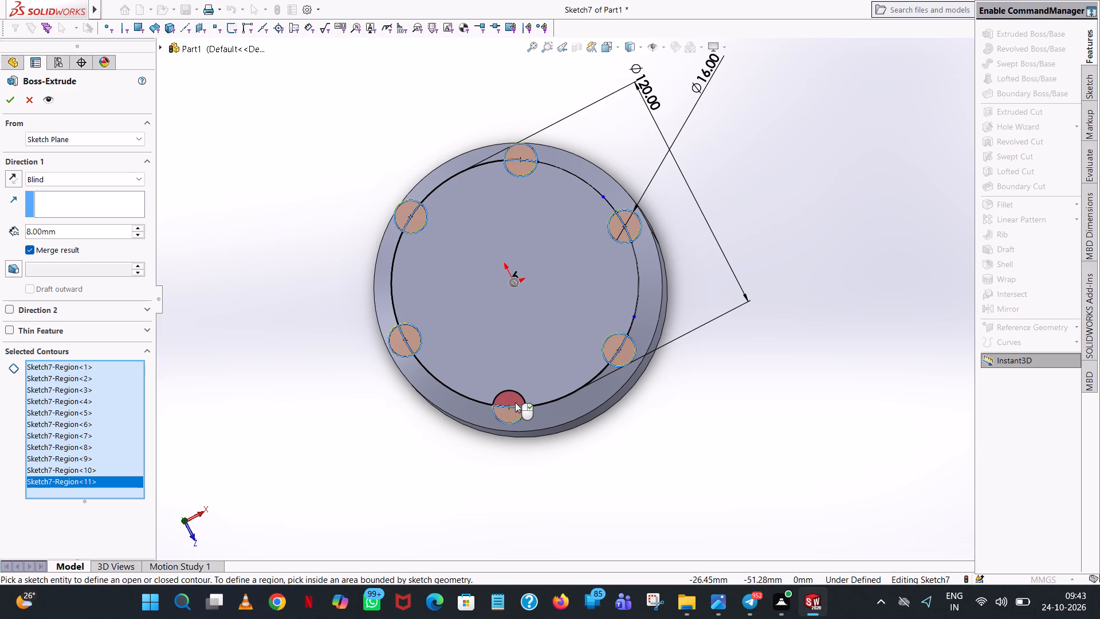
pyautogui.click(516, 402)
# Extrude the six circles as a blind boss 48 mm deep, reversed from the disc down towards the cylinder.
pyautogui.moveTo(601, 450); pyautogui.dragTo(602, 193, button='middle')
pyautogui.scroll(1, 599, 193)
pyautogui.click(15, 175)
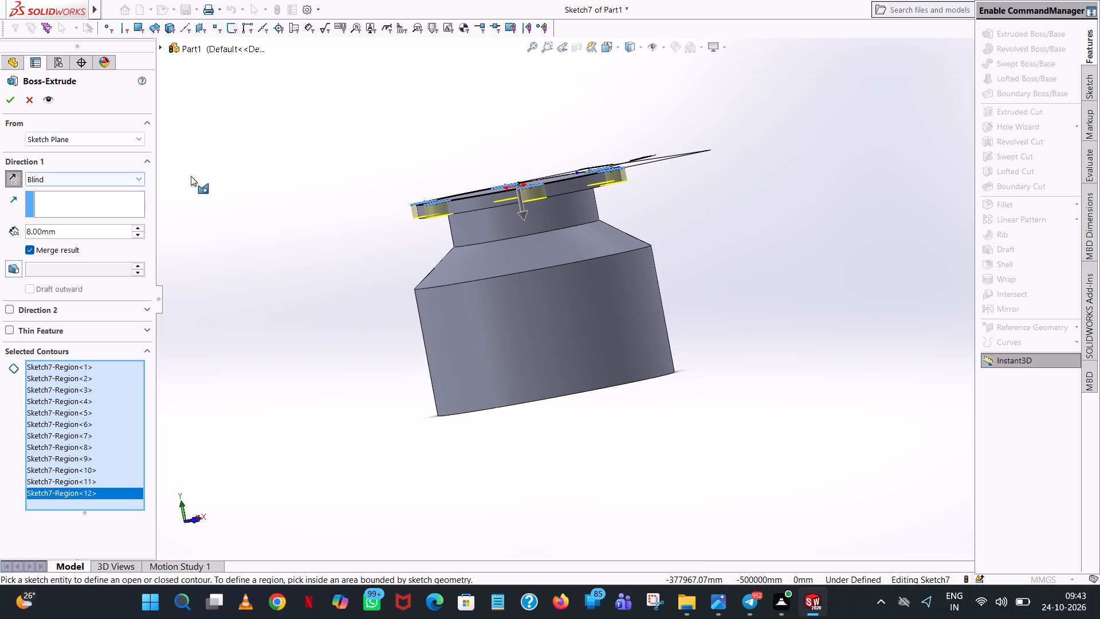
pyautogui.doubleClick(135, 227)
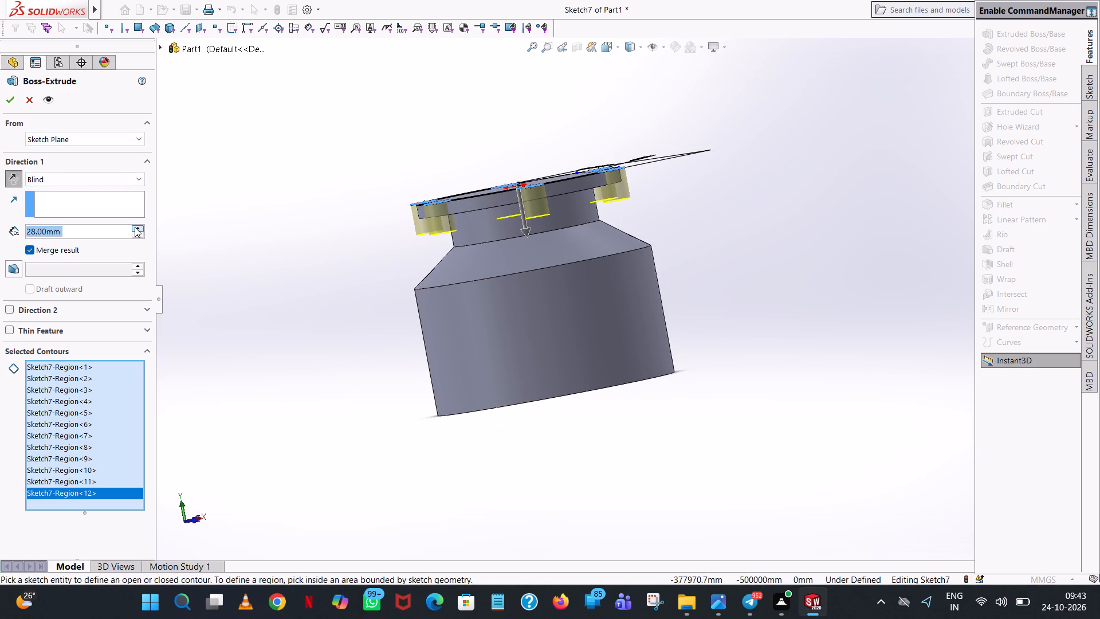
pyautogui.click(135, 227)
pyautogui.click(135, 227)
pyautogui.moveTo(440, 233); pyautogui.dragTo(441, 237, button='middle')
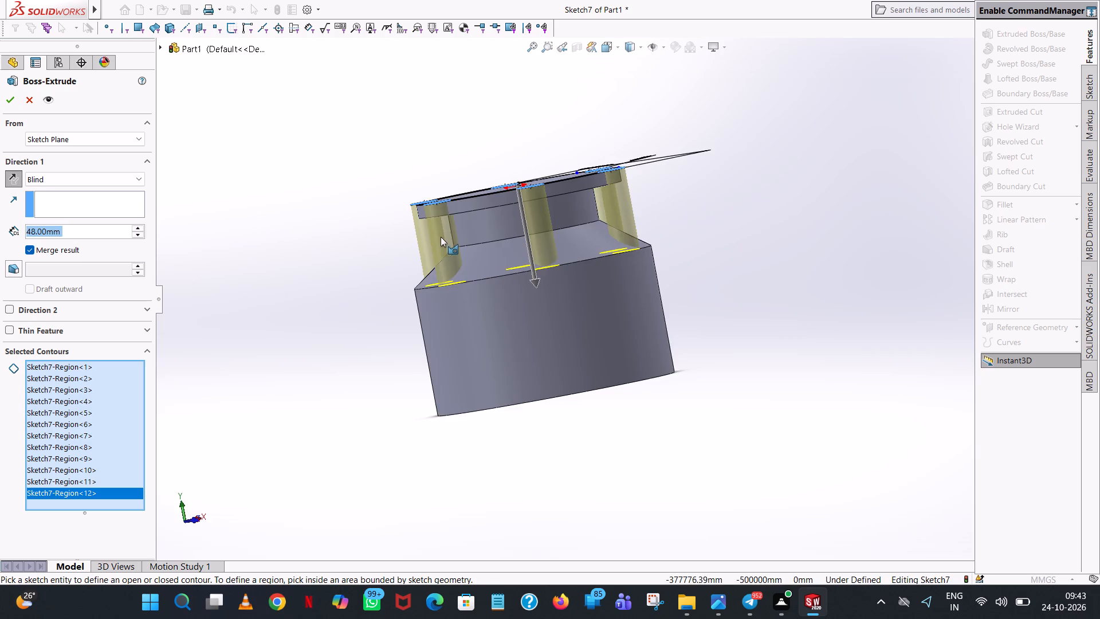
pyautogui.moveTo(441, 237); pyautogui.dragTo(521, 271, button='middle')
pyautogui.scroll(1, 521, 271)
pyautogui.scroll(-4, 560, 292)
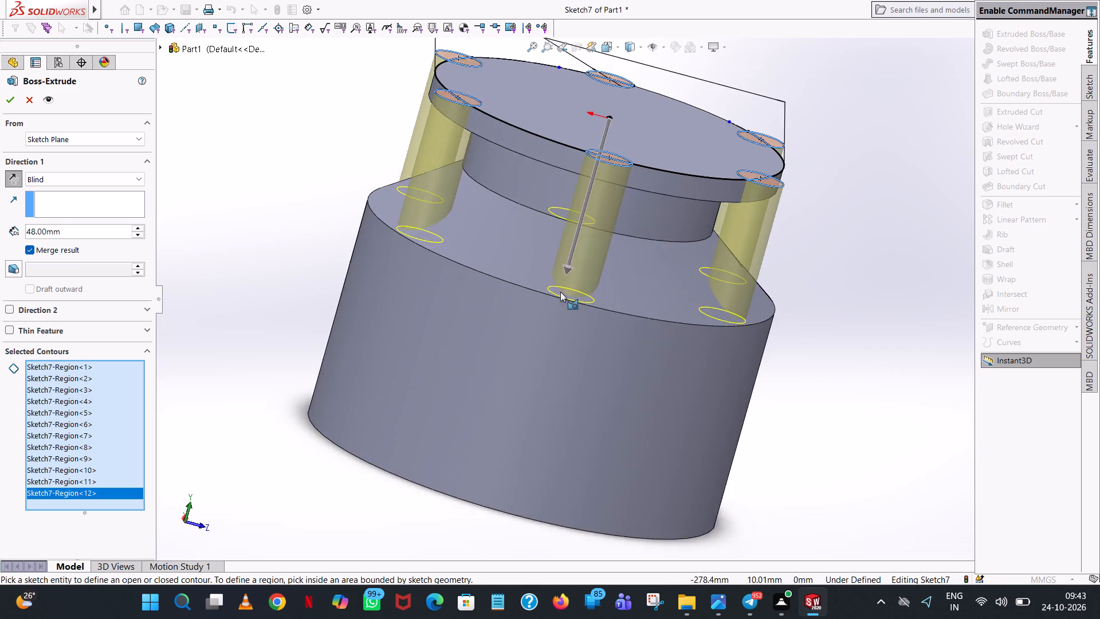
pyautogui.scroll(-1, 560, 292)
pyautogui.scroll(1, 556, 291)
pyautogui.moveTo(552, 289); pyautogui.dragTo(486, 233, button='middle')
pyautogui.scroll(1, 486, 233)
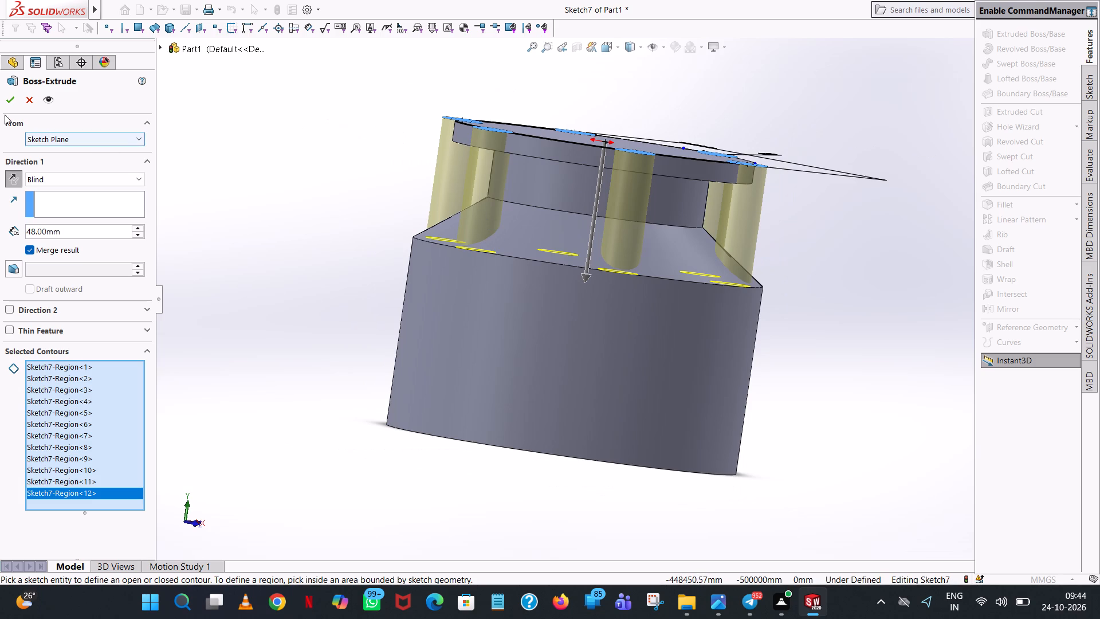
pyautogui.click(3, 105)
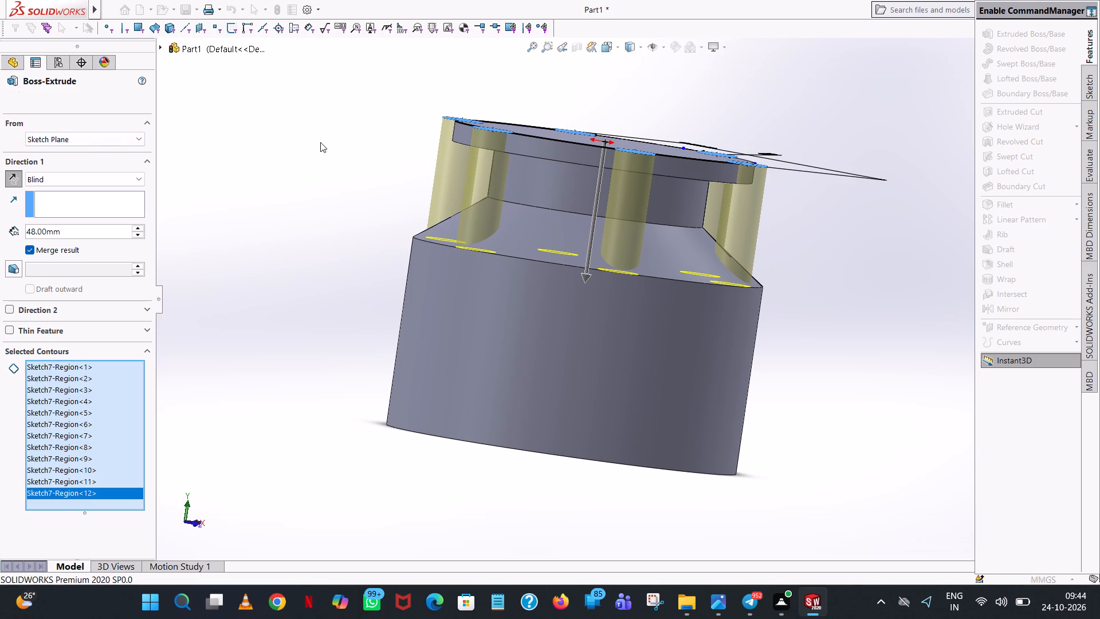
# Examine the six extruded pins around the disc from above, below and the side.
pyautogui.click(323, 149)
pyautogui.moveTo(290, 149); pyautogui.dragTo(249, 402, button='middle')
pyautogui.scroll(1, 290, 151)
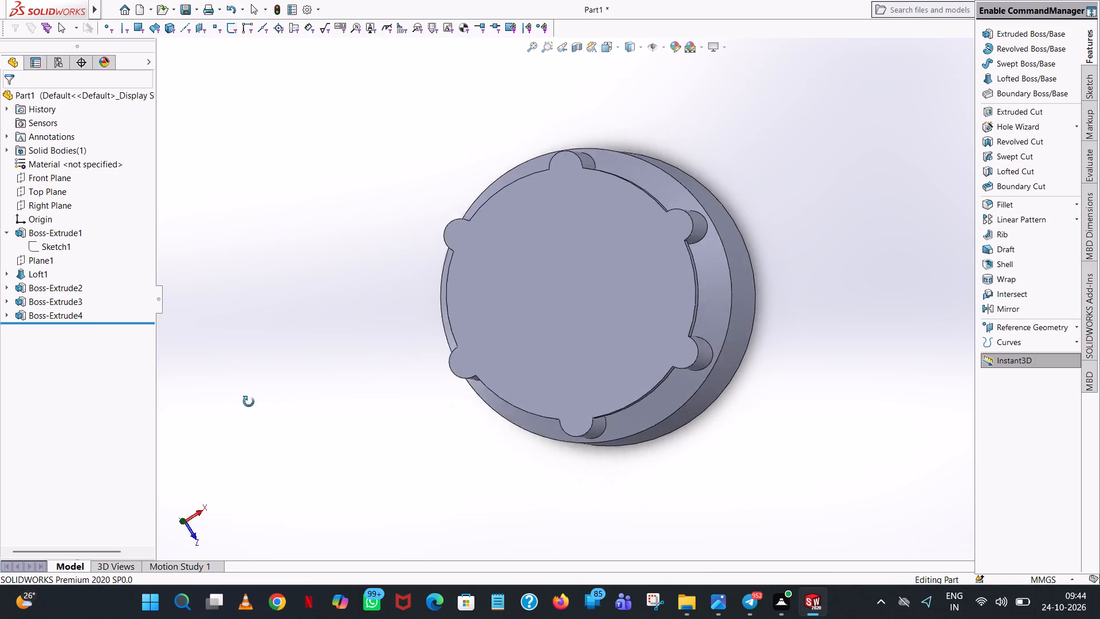
pyautogui.moveTo(249, 402); pyautogui.dragTo(387, 197, button='middle')
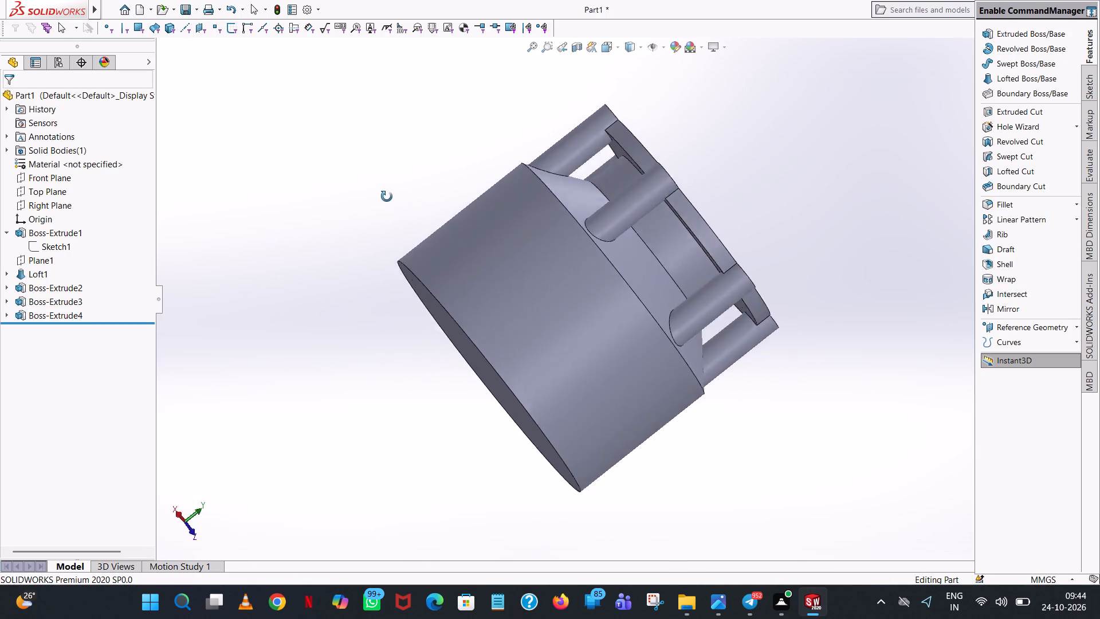
pyautogui.moveTo(387, 197); pyautogui.dragTo(333, 100, button='middle')
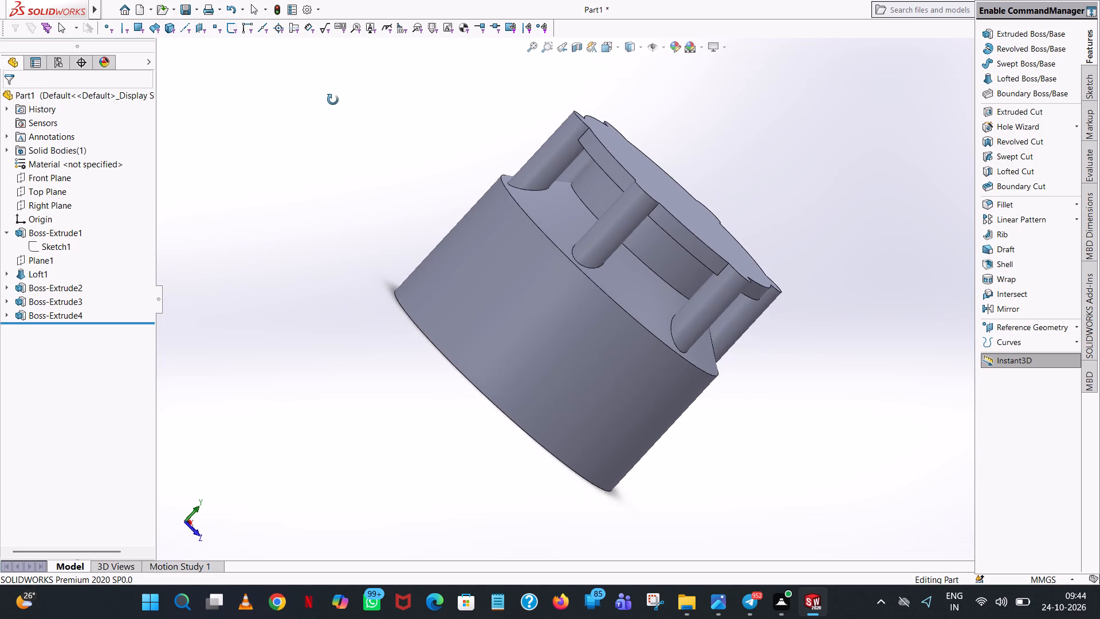
pyautogui.moveTo(333, 100); pyautogui.dragTo(338, 100, button='middle')
pyautogui.middleClick(340, 100)
pyautogui.middleClick(340, 100)
pyautogui.moveTo(405, 130); pyautogui.dragTo(447, 295, button='middle')
pyautogui.scroll(1, 432, 172)
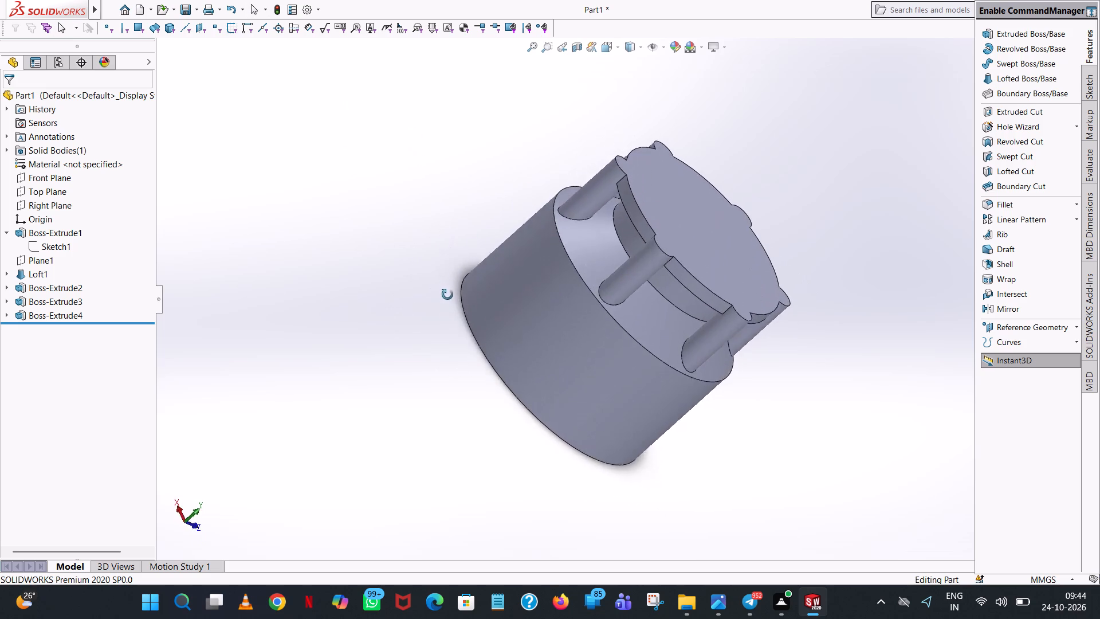
pyautogui.moveTo(447, 295); pyautogui.dragTo(454, 256, button='middle')
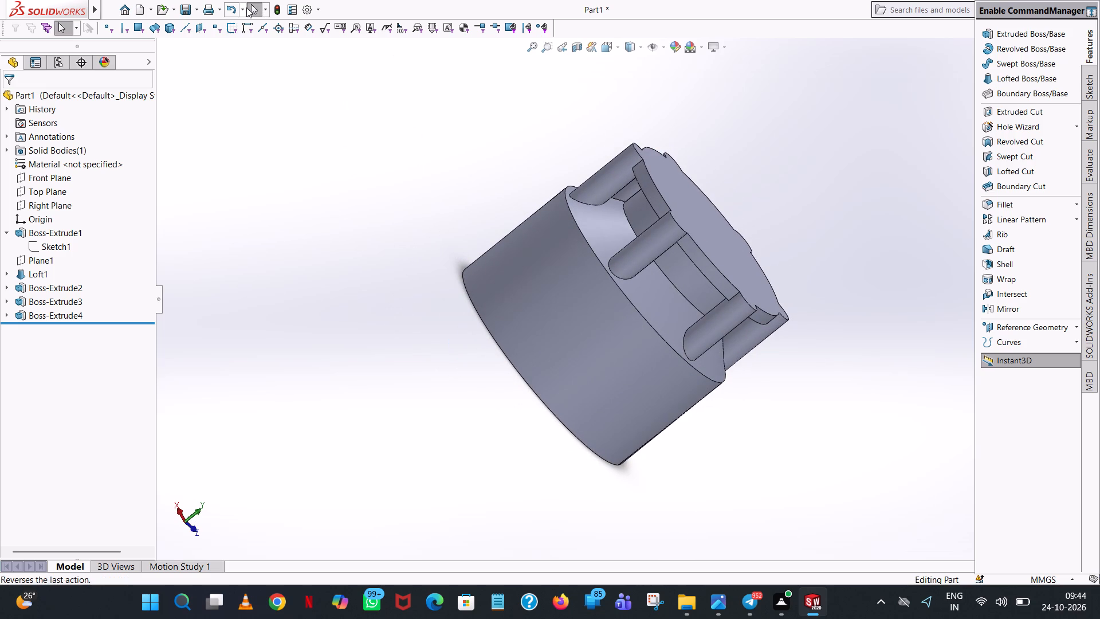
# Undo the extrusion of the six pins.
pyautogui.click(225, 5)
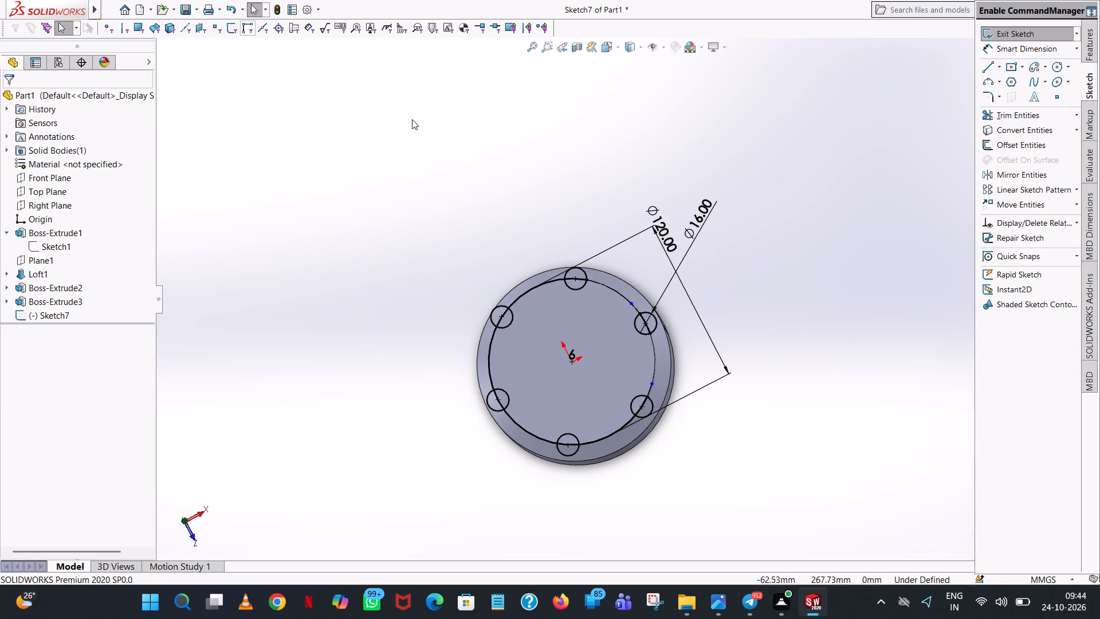
# Start the Line tool in the circle pattern sketch on the disc.
pyautogui.scroll(-8, 583, 314)
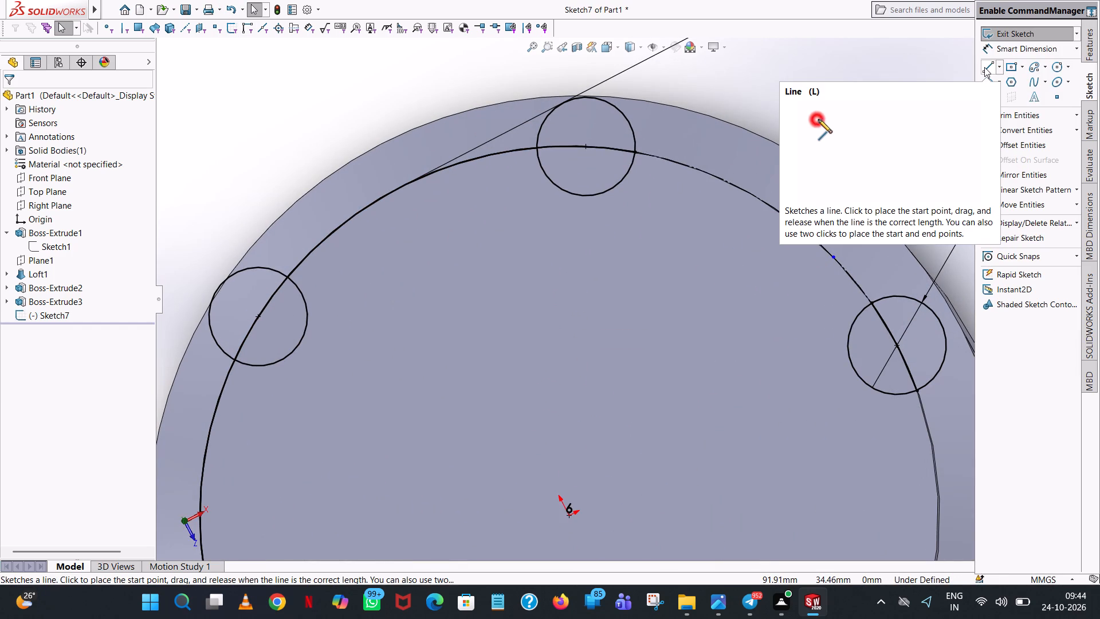
pyautogui.click(984, 67)
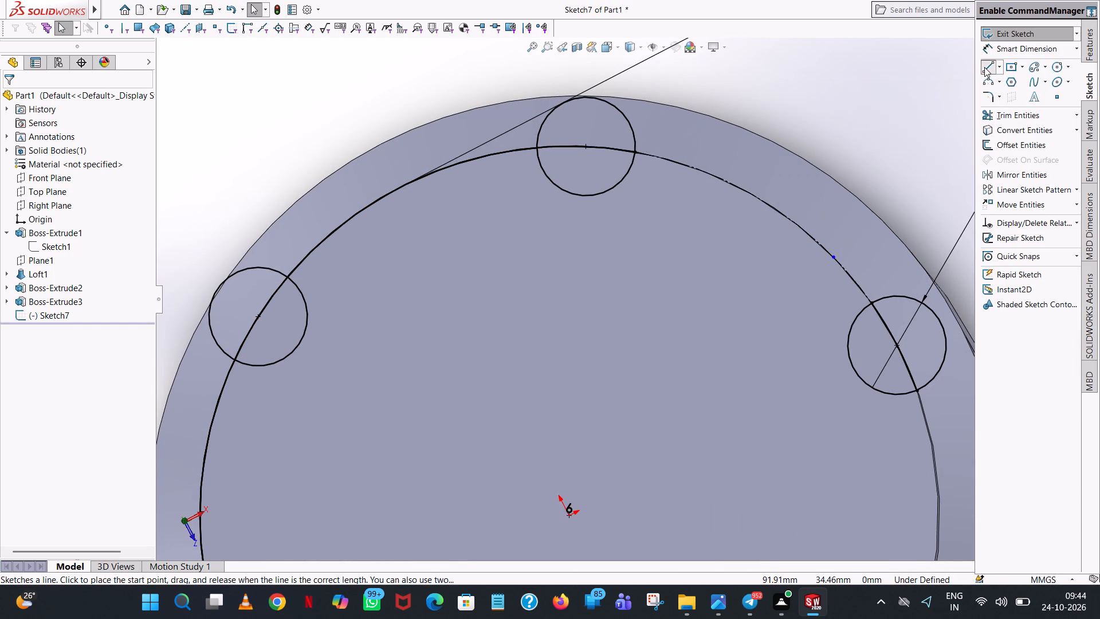
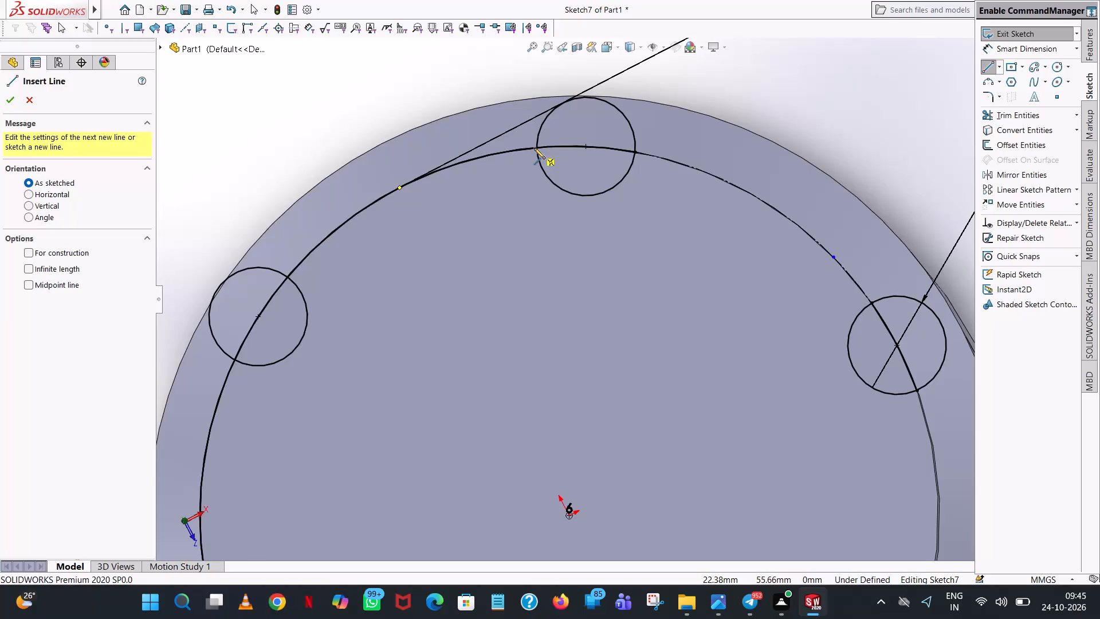
# Leave the Line tool and examine the circle pattern sketch on the disc from above and from the side.
pyautogui.scroll(5, 586, 220)
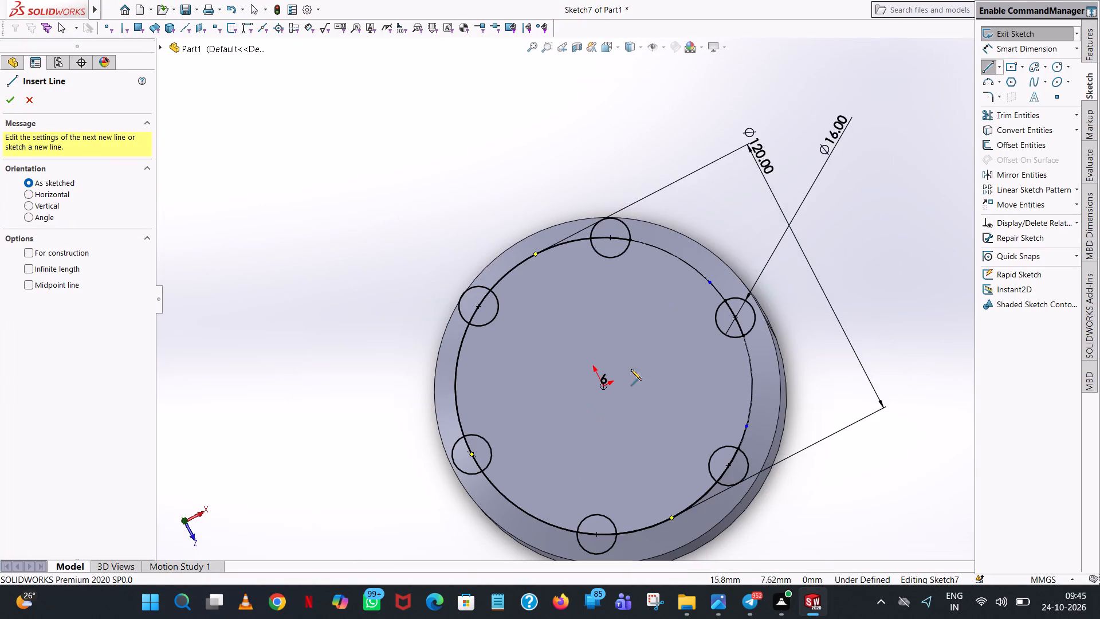
pyautogui.scroll(2, 620, 417)
pyautogui.moveTo(668, 496); pyautogui.dragTo(635, 230, button='middle')
pyautogui.scroll(1, 668, 496)
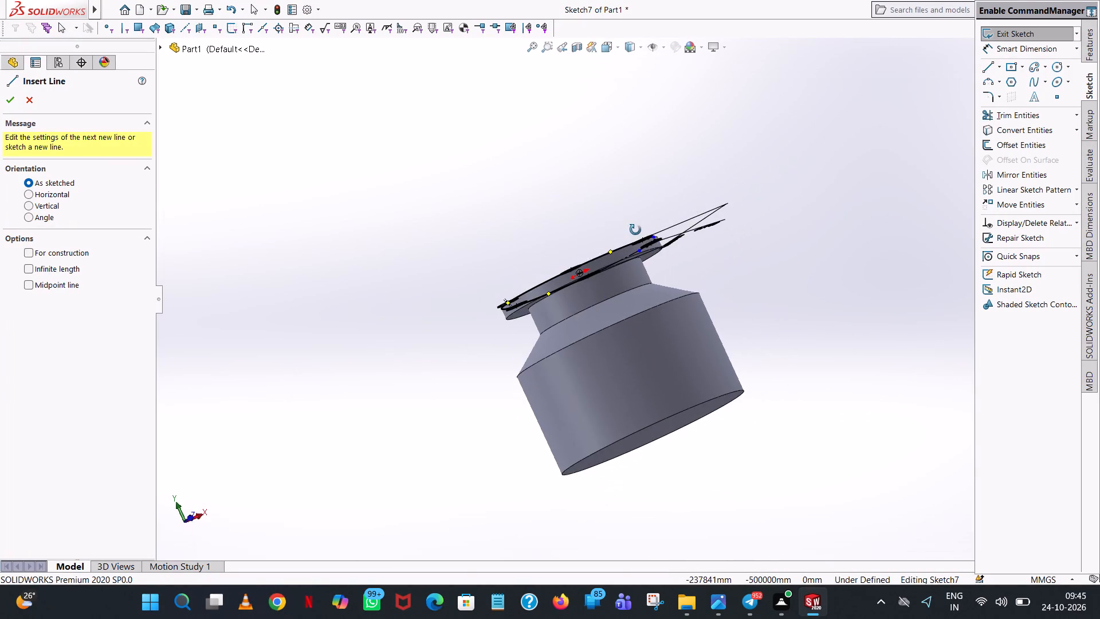
pyautogui.moveTo(635, 230); pyautogui.dragTo(716, 450, button='middle')
pyautogui.scroll(1, 646, 240)
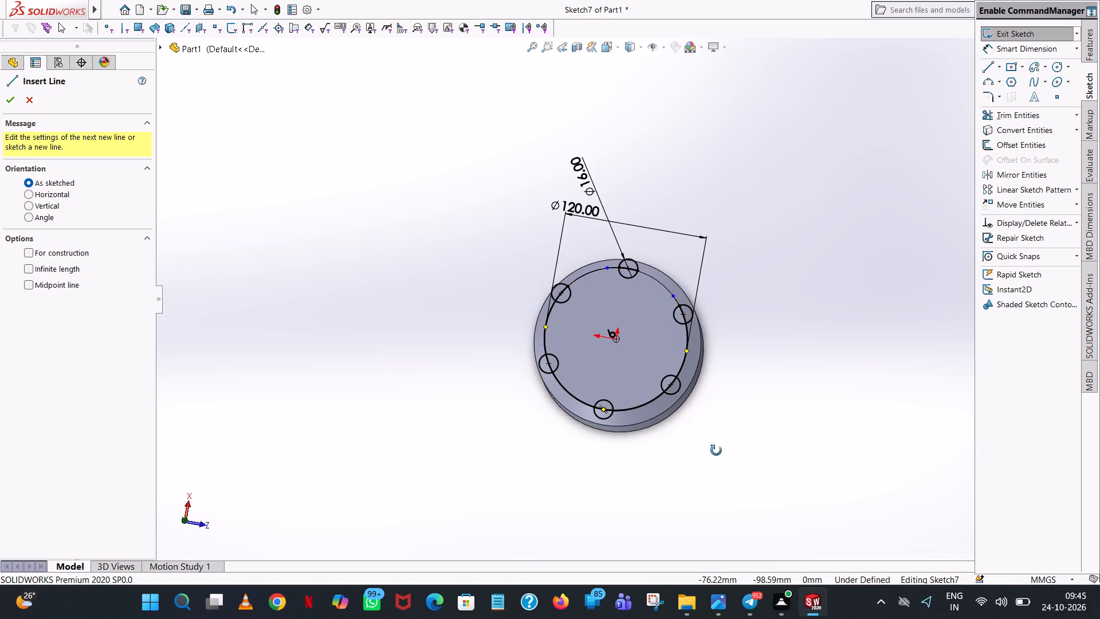
pyautogui.moveTo(716, 450); pyautogui.dragTo(716, 451, button='middle')
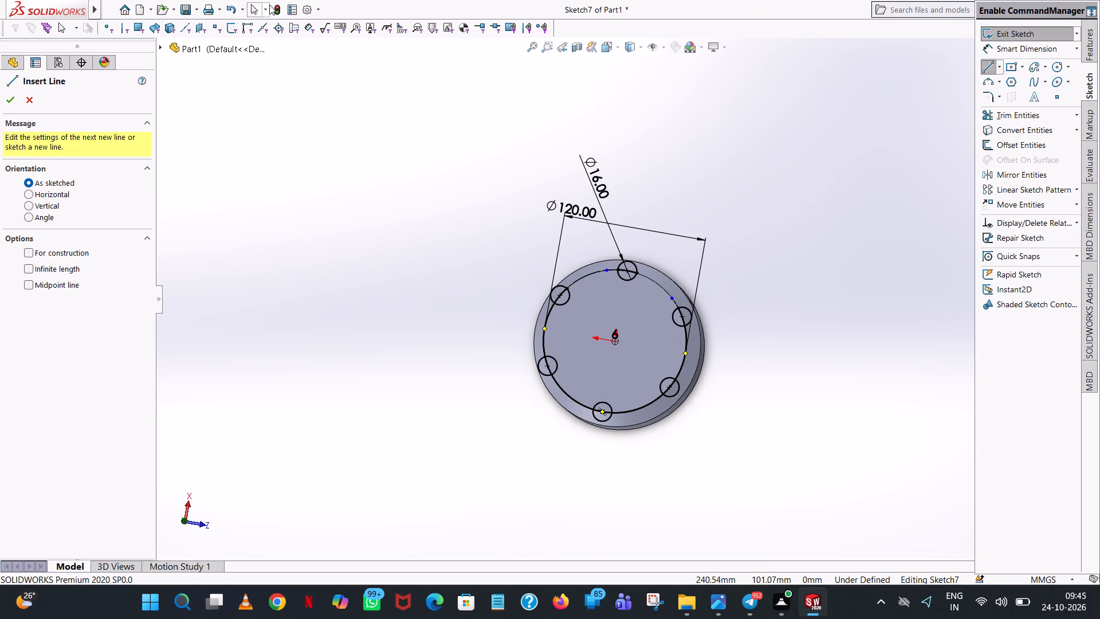
pyautogui.click(27, 101)
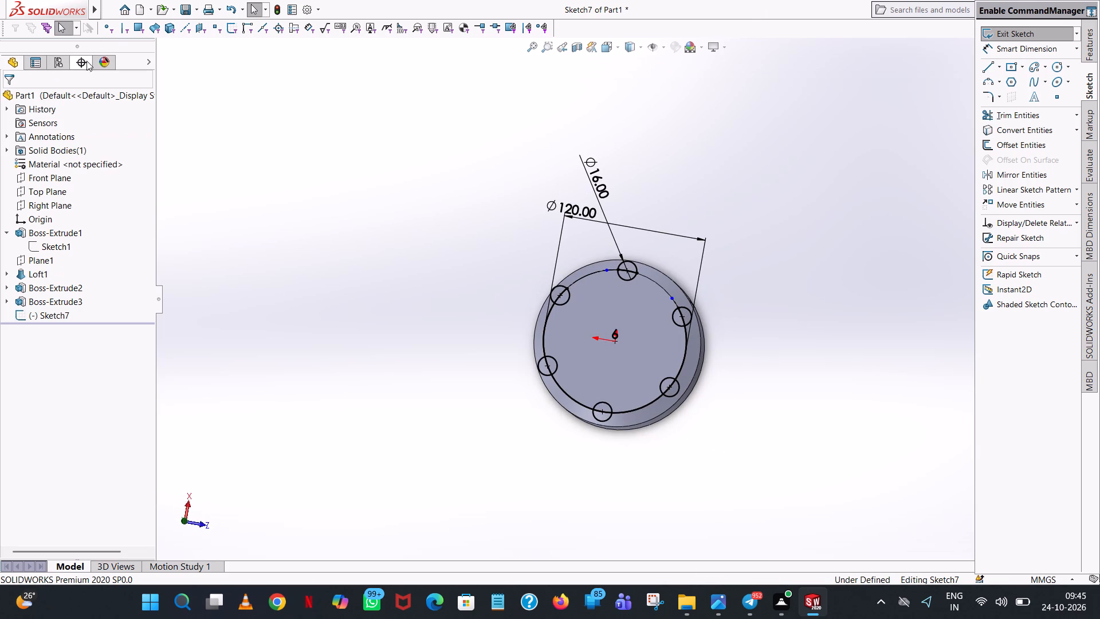
pyautogui.click(616, 46)
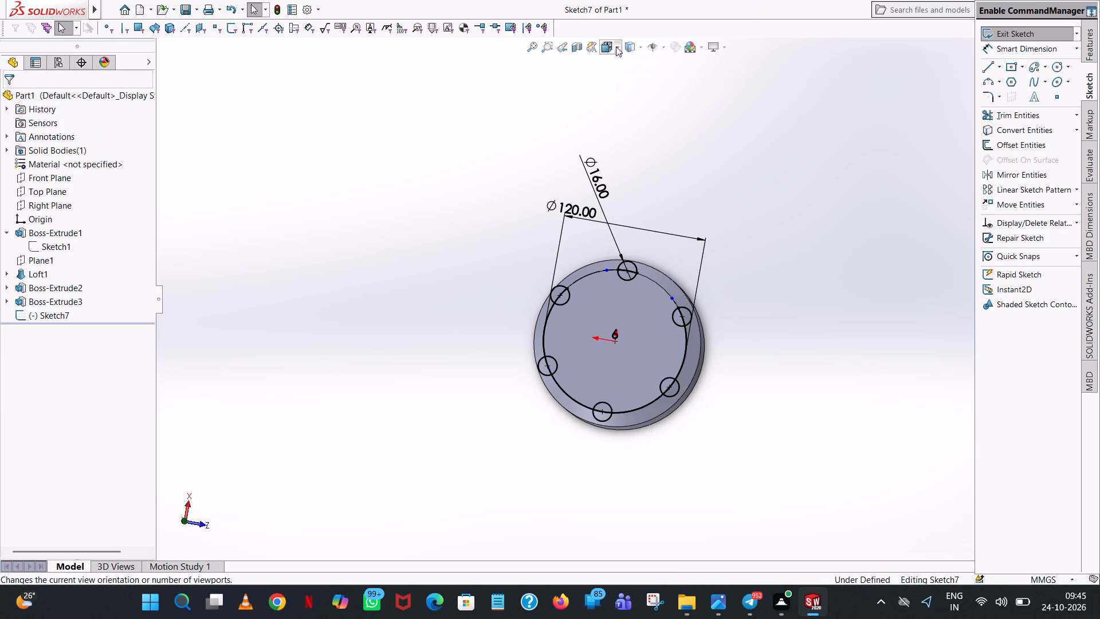
pyautogui.click(669, 108)
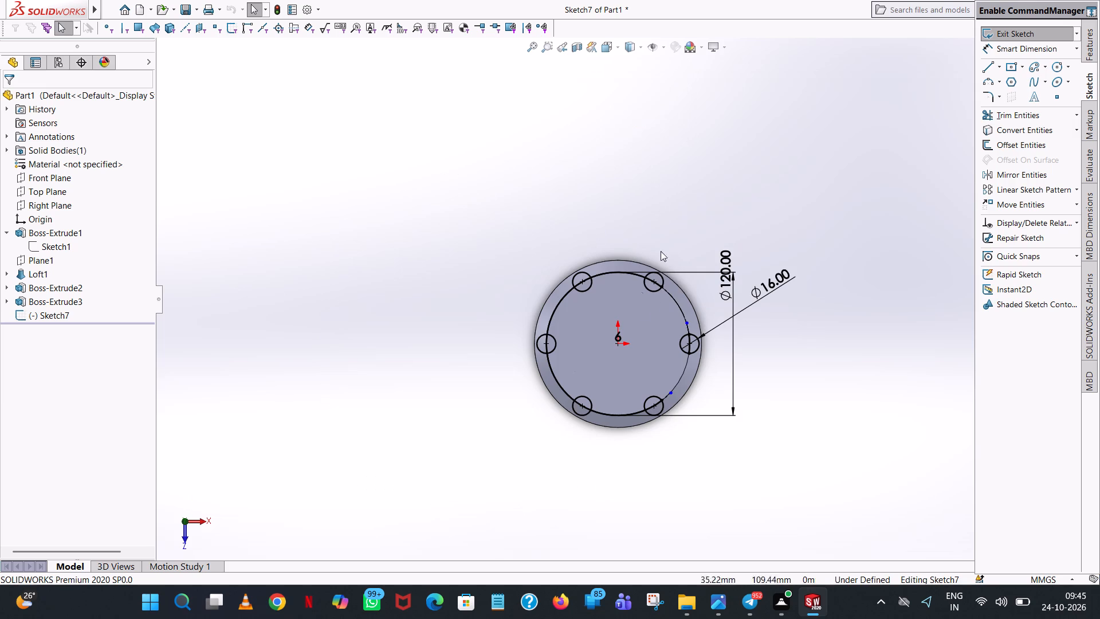
pyautogui.scroll(-5, 619, 315)
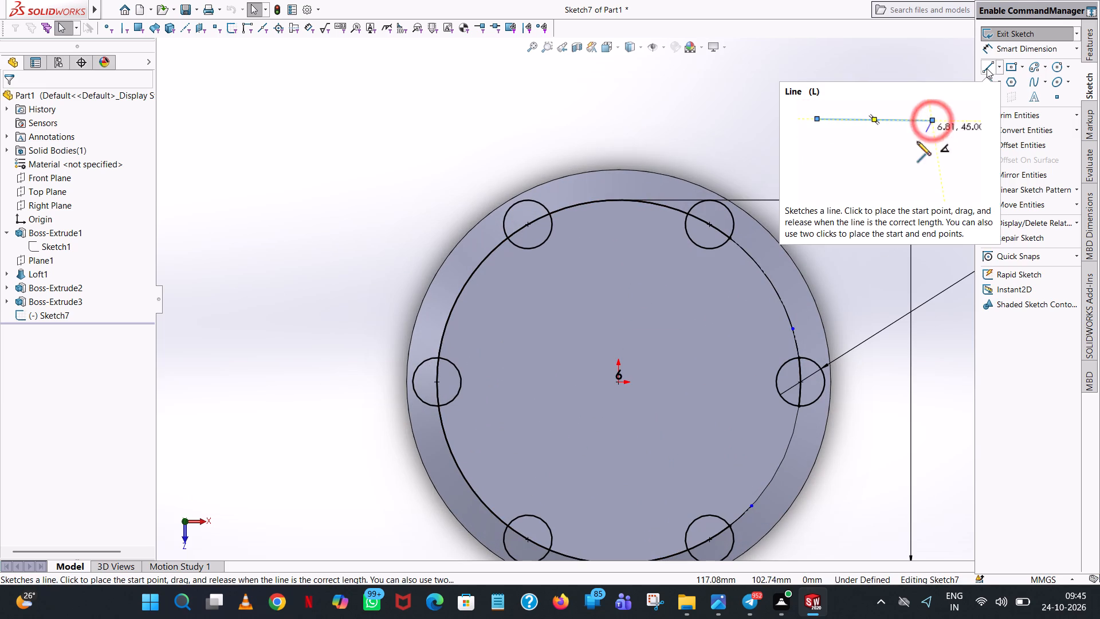
pyautogui.moveTo(871, 483); pyautogui.dragTo(847, 253, button='middle')
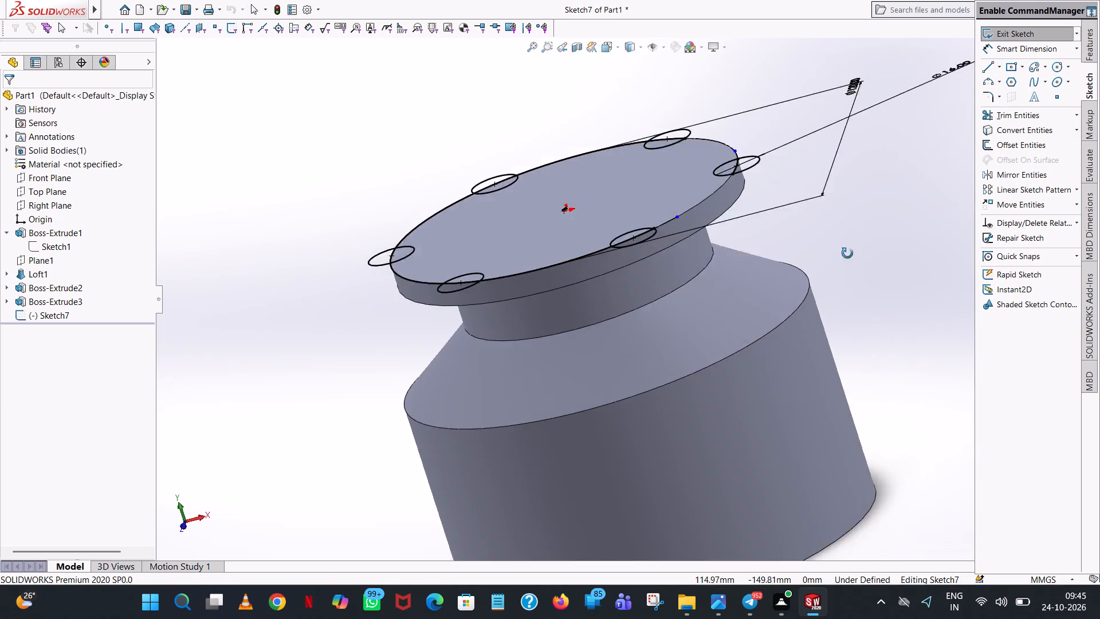
pyautogui.moveTo(847, 253); pyautogui.dragTo(879, 175, button='middle')
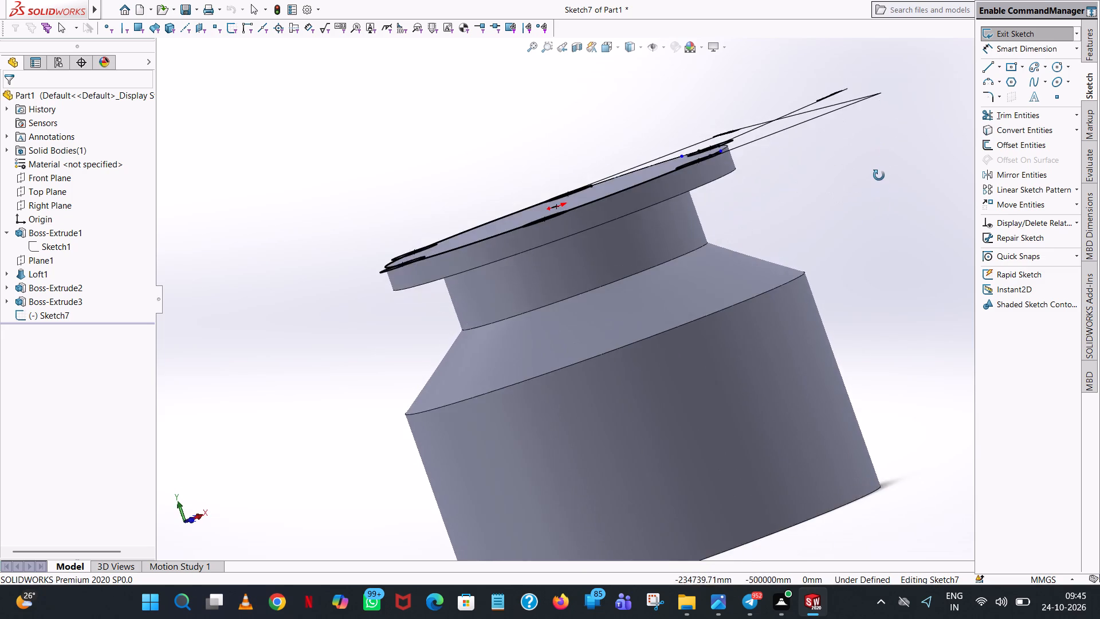
pyautogui.moveTo(879, 175); pyautogui.dragTo(906, 299, button='middle')
pyautogui.scroll(1, 906, 297)
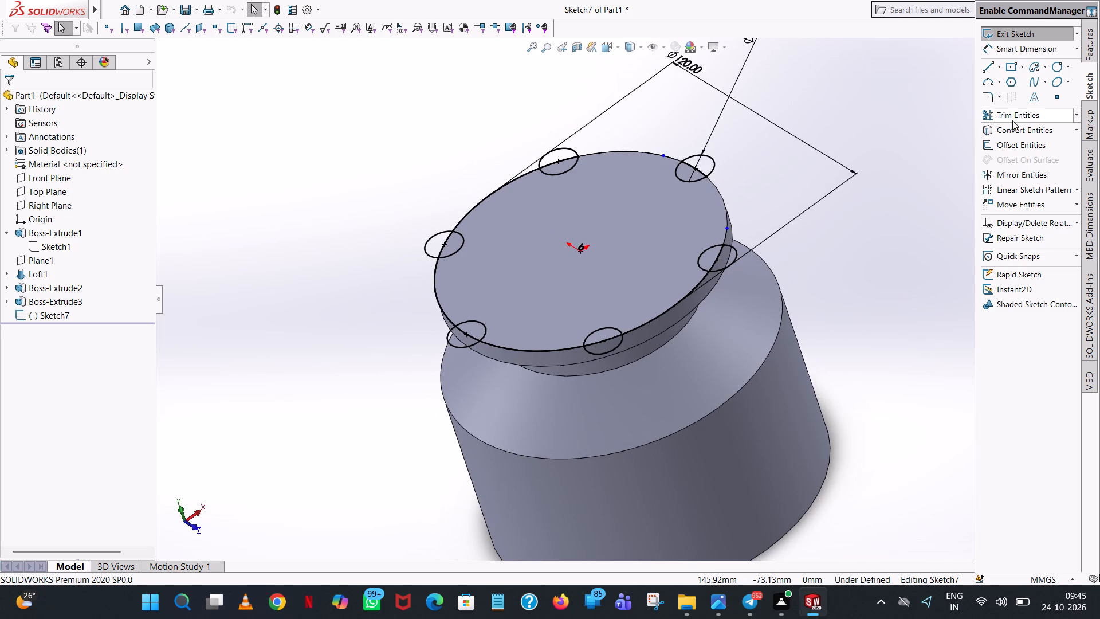
# Sketch a circle of radius 43 mm centred on the origin, inside the ring of six small circles.
pyautogui.click(1055, 62)
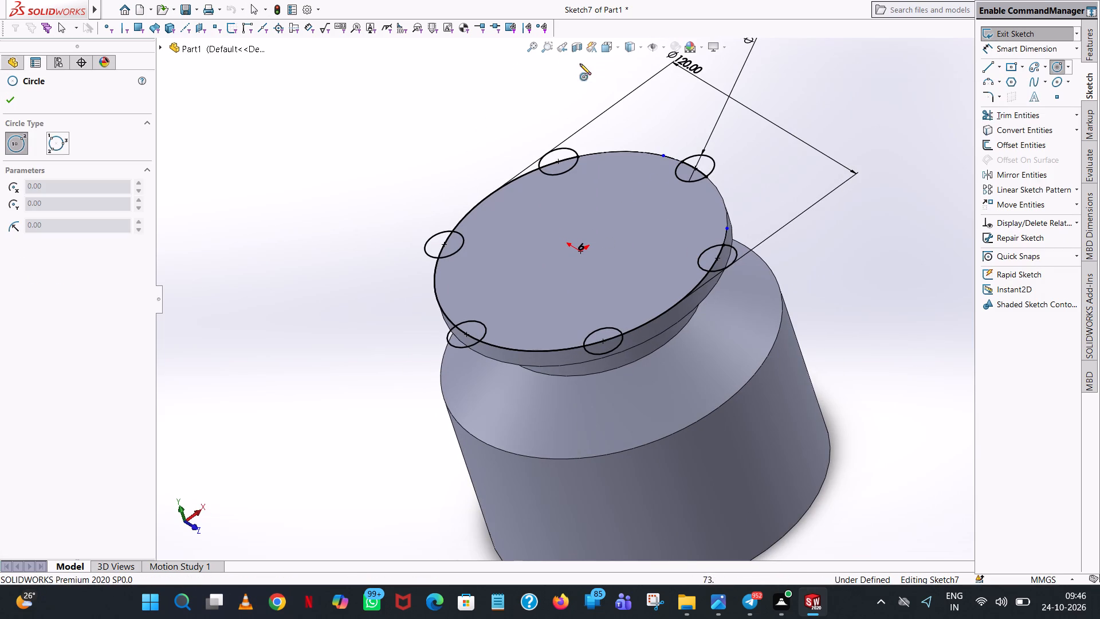
pyautogui.click(616, 47)
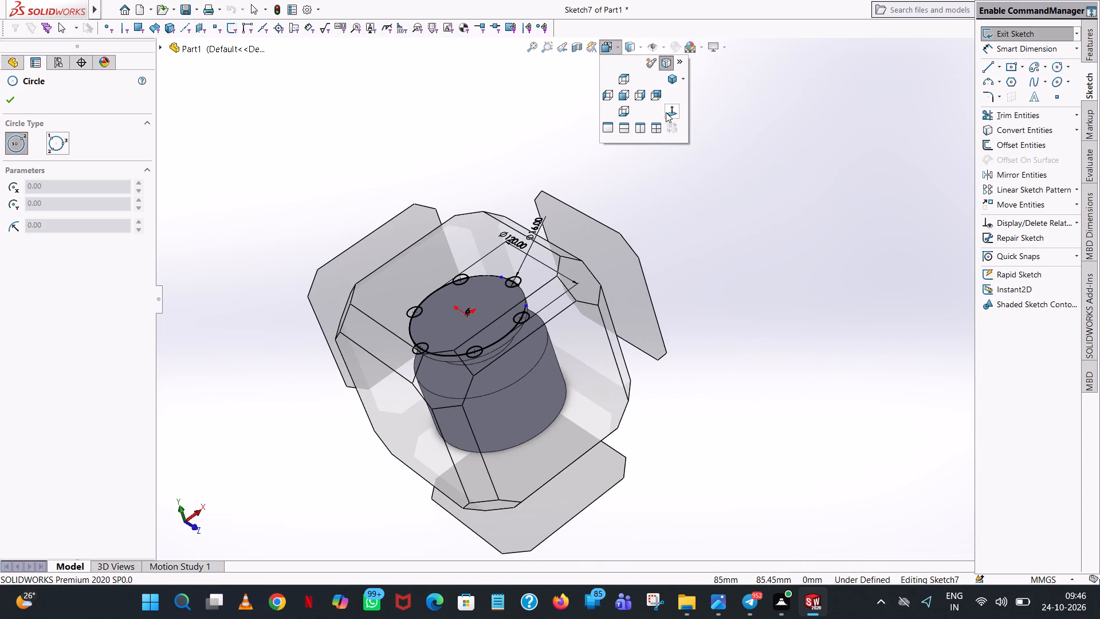
pyautogui.click(666, 112)
pyautogui.click(619, 369)
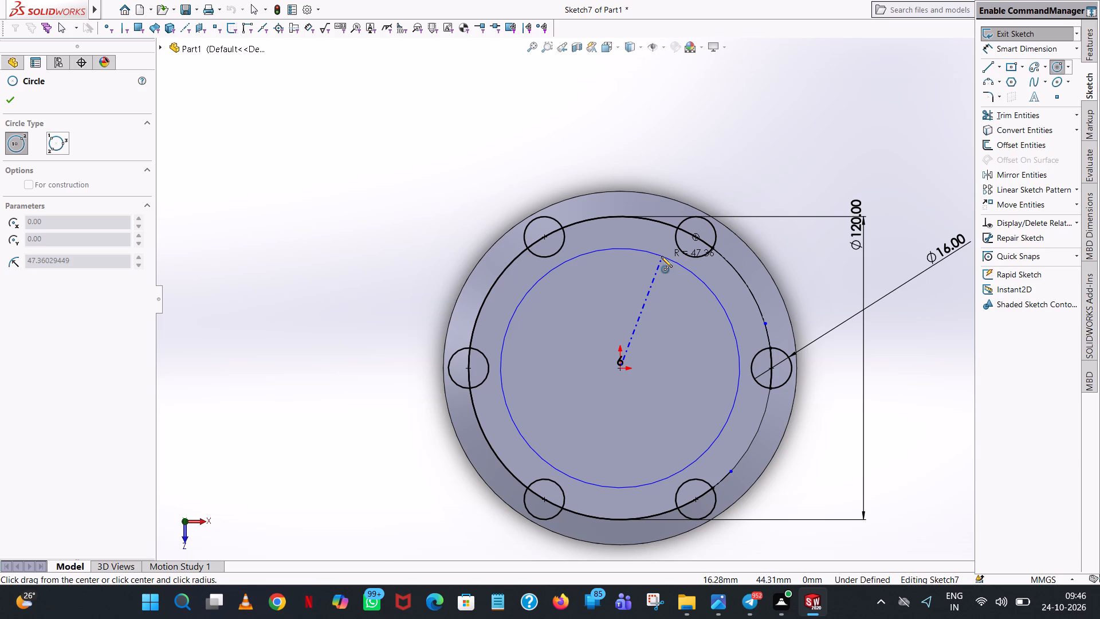
pyautogui.click(661, 256)
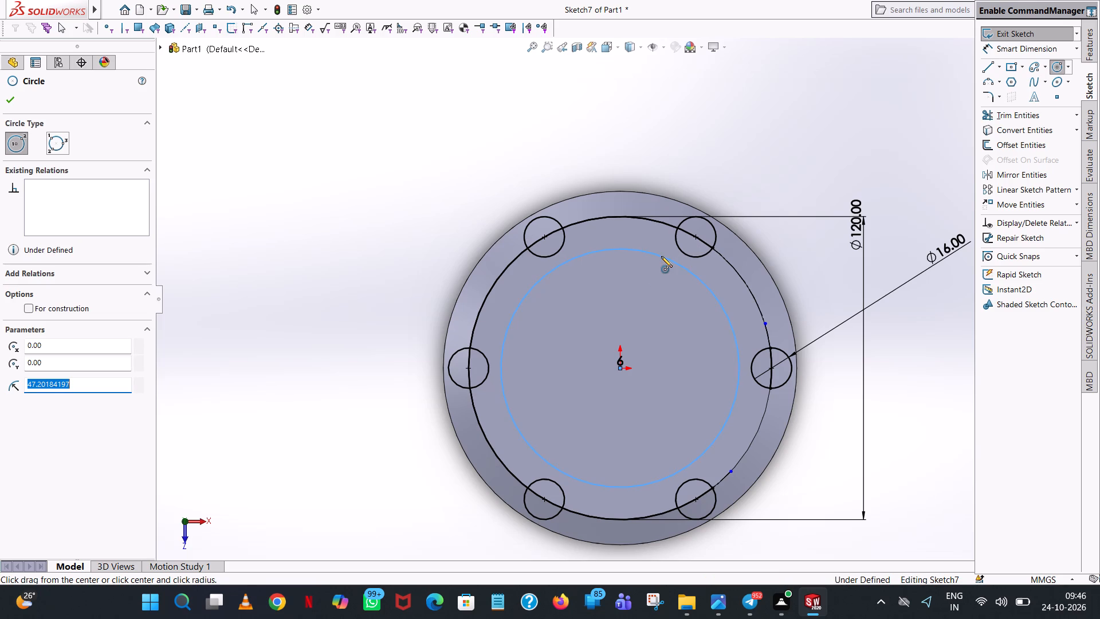
pyautogui.write('43')
pyautogui.press('Return')
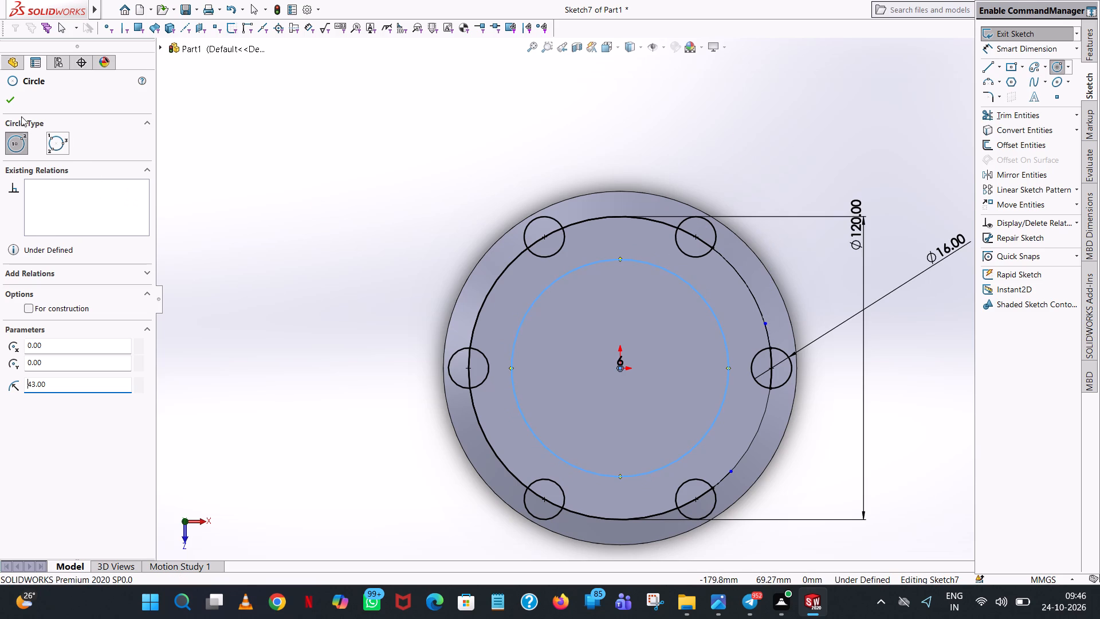
pyautogui.click(15, 102)
pyautogui.click(709, 122)
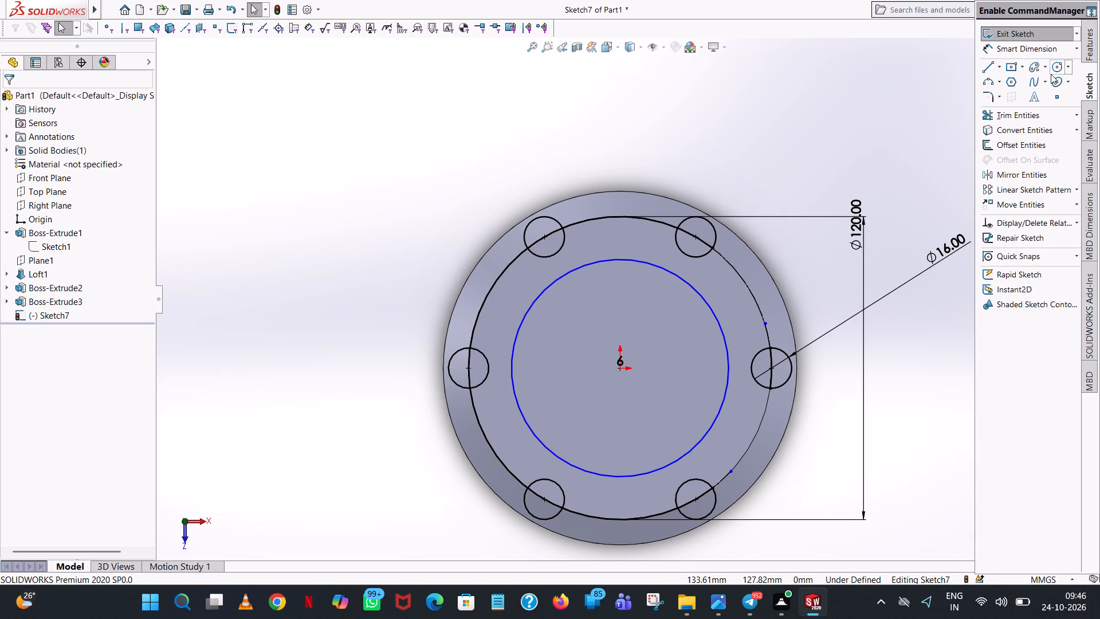
# Add a diameter dimension to the new inner circle, placing it outside the disc and keeping the proposed value.
pyautogui.click(1040, 52)
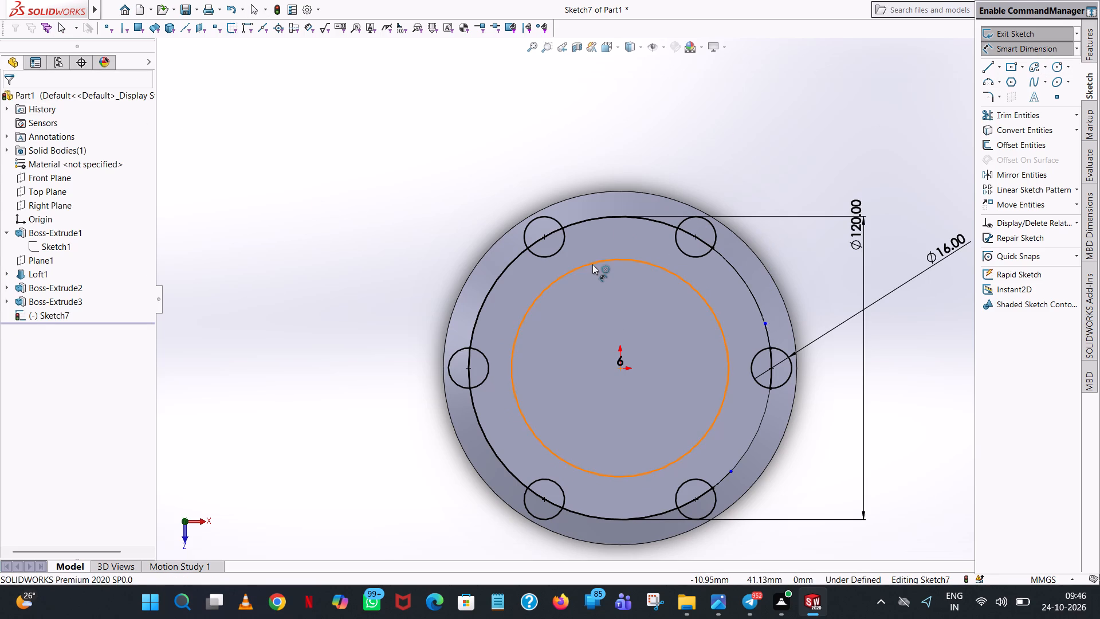
pyautogui.click(592, 264)
pyautogui.click(337, 231)
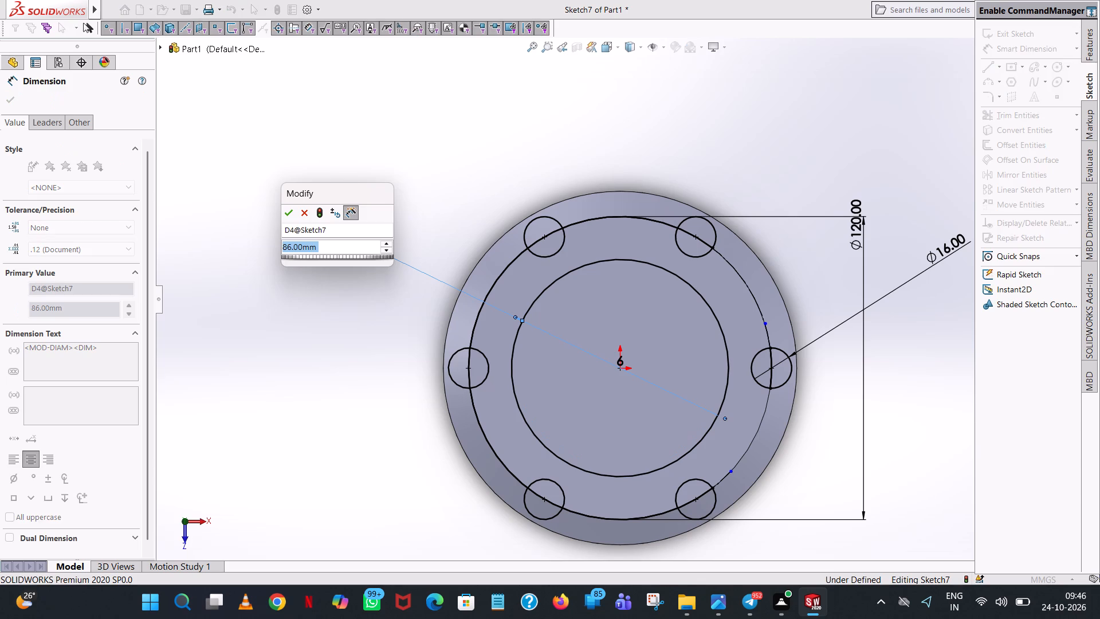
pyautogui.click(290, 214)
pyautogui.click(677, 68)
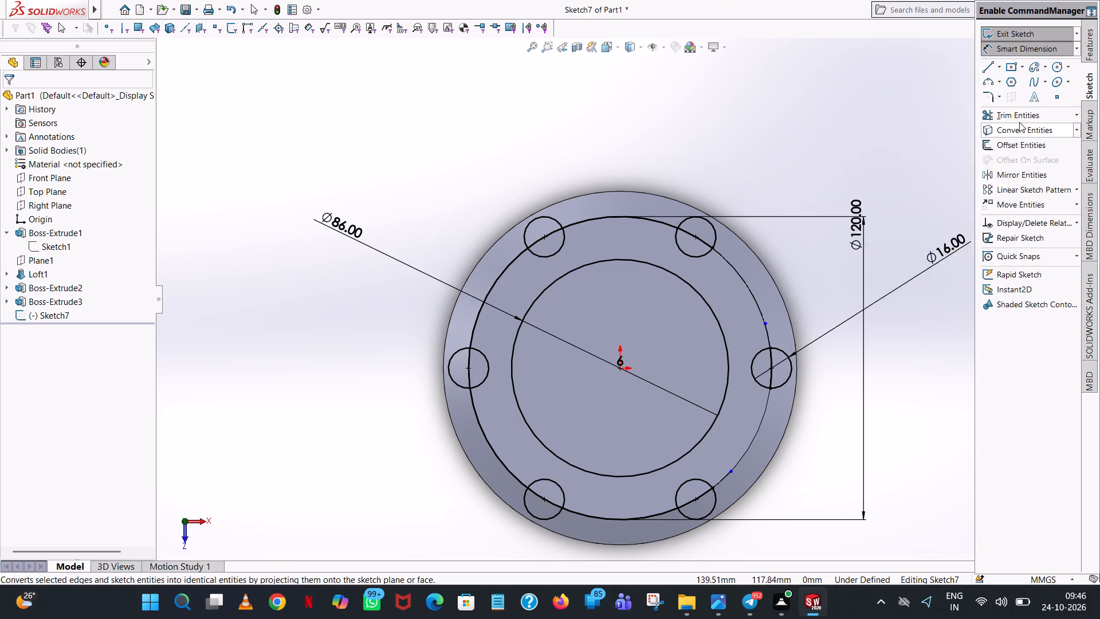
# Sketch a line about 17 mm long from the lower-left small circle's outer crossing with the 120 mm circle to the inner circle.
pyautogui.click(987, 66)
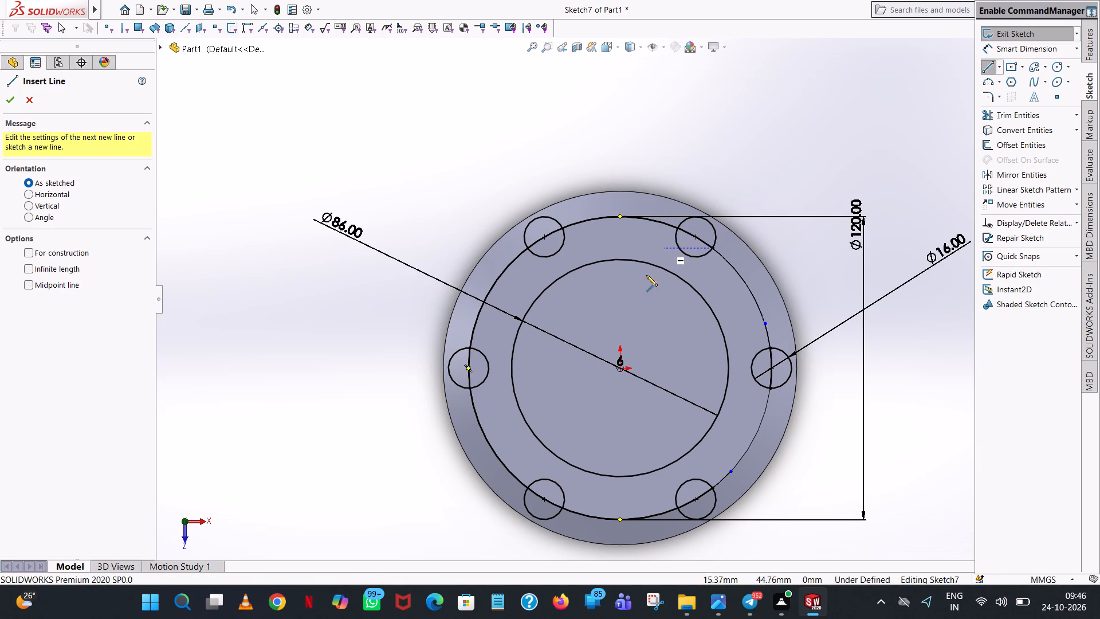
pyautogui.click(527, 488)
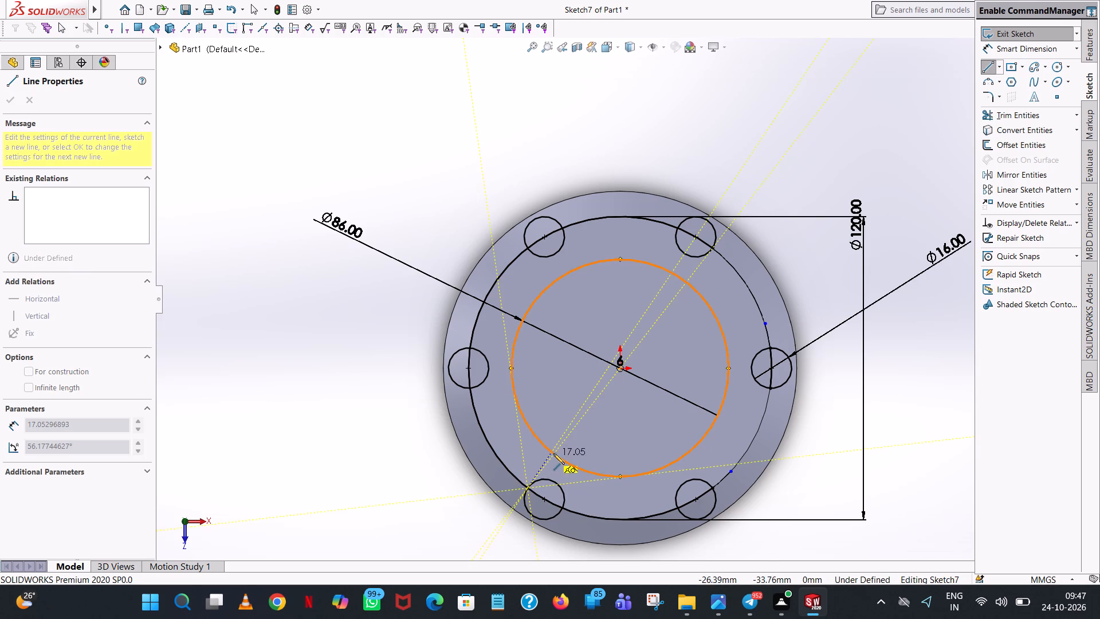
pyautogui.scroll(-5, 552, 453)
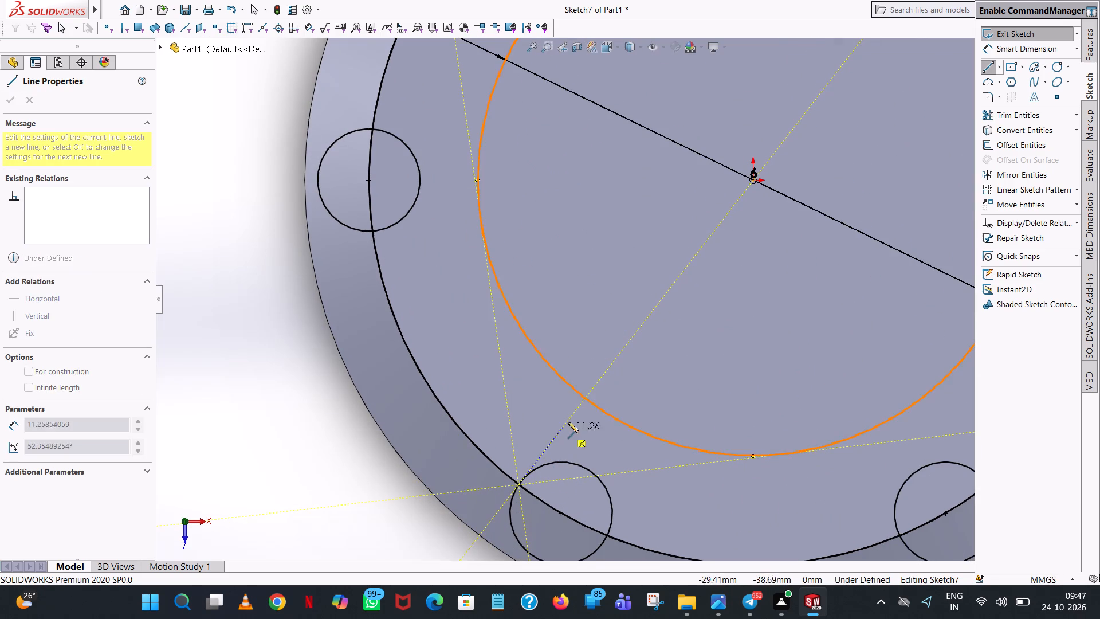
pyautogui.click(586, 399)
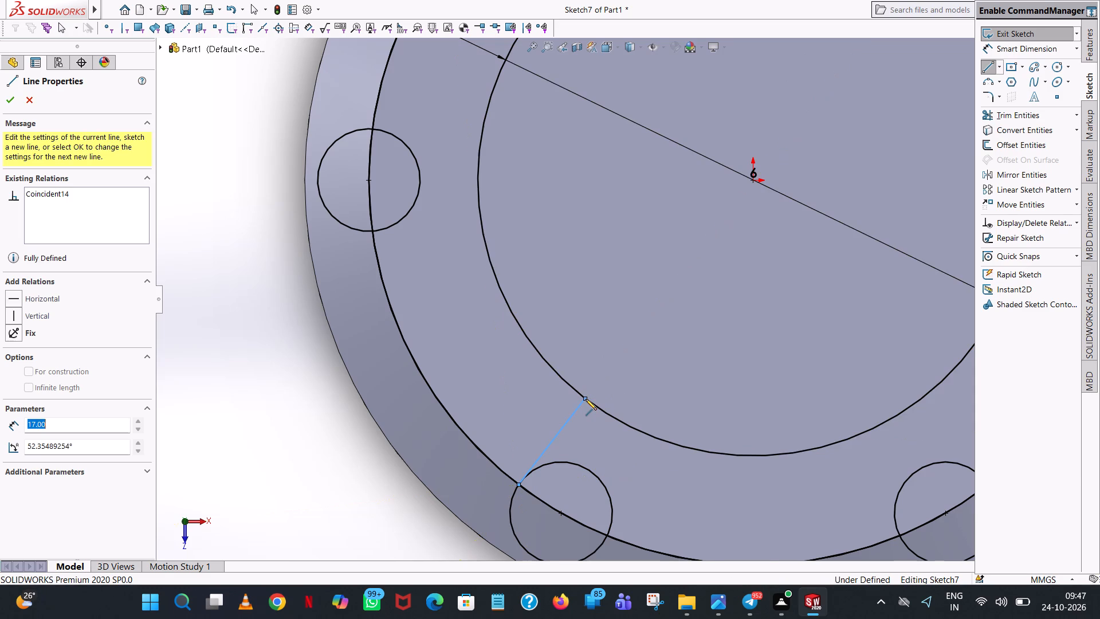
pyautogui.rightClick(586, 399)
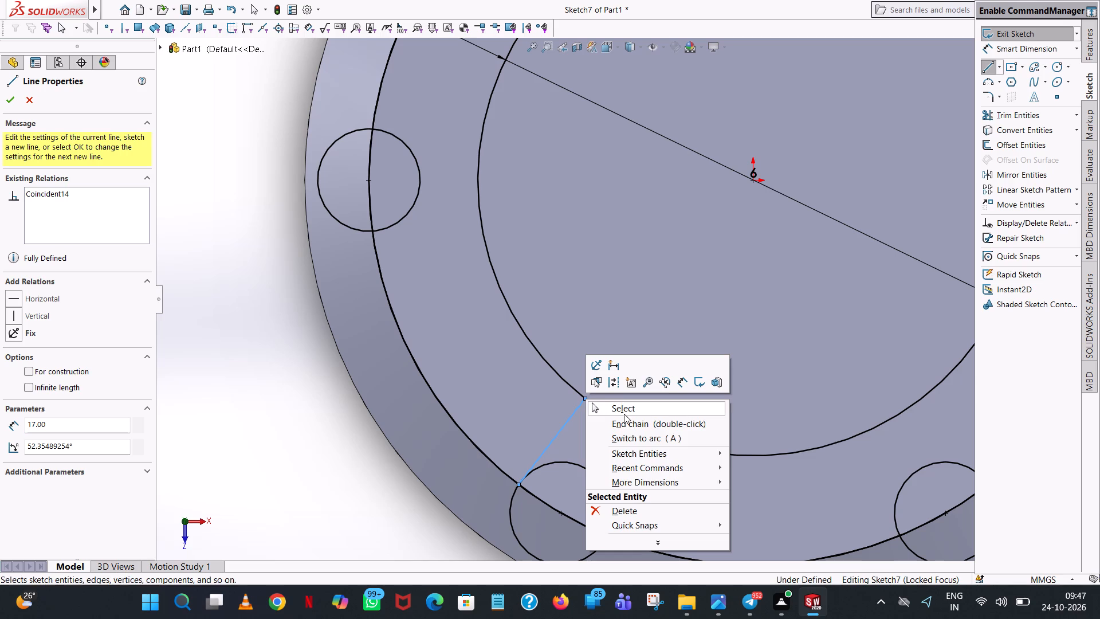
pyautogui.click(624, 414)
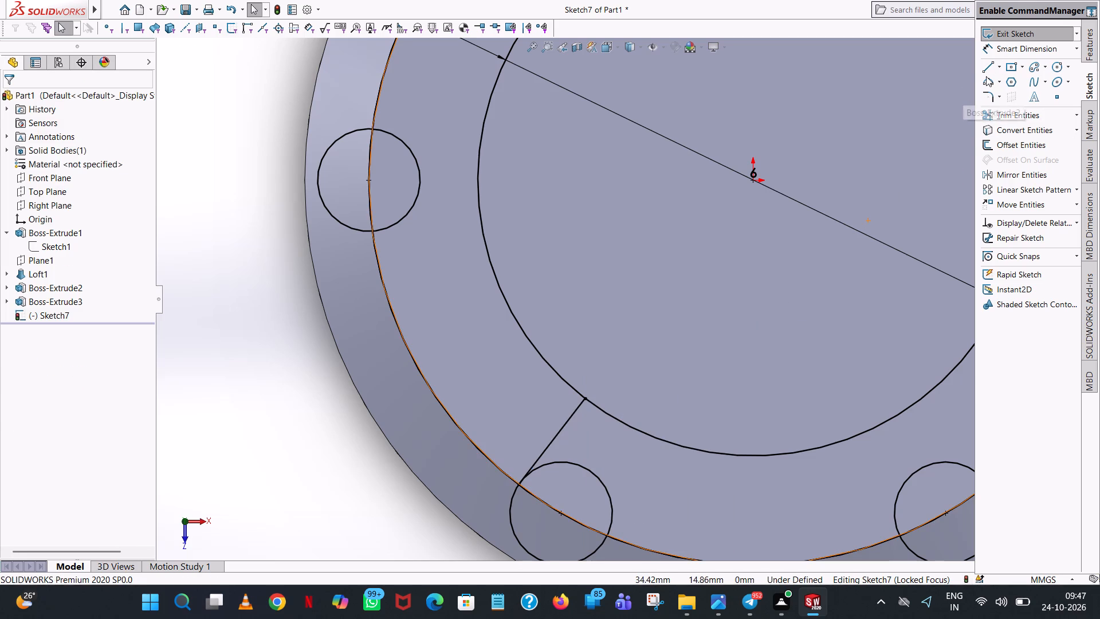
# Sketch a second line about 17 mm long from the lower-left small circle's other crossing with the 120 mm circle to the inner circle.
pyautogui.click(987, 73)
pyautogui.scroll(2, 633, 508)
pyautogui.scroll(-5, 636, 487)
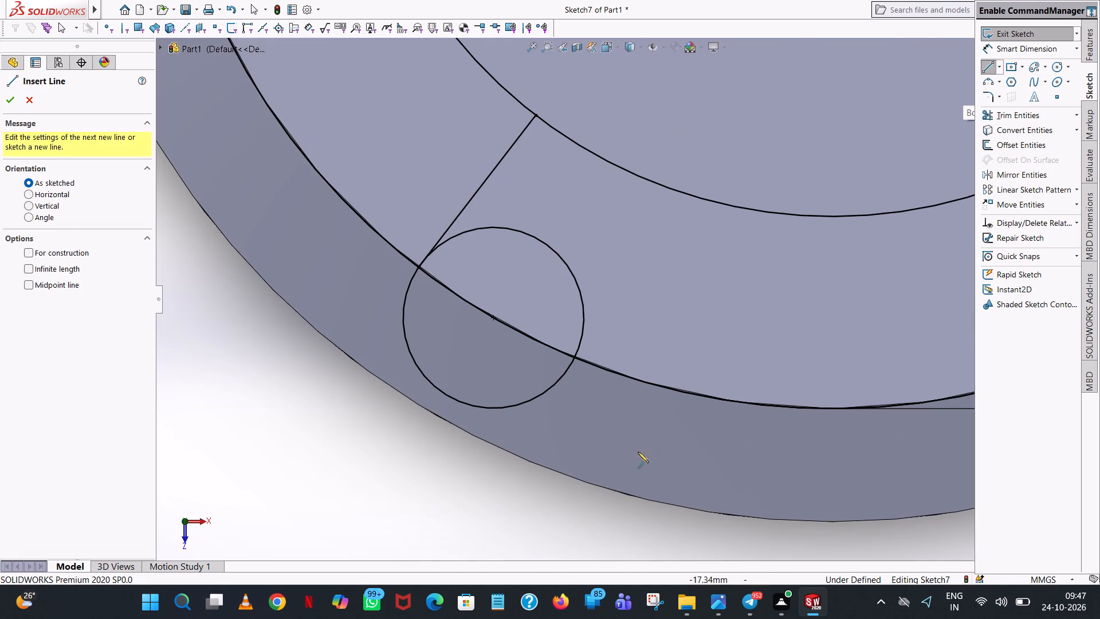
pyautogui.click(575, 358)
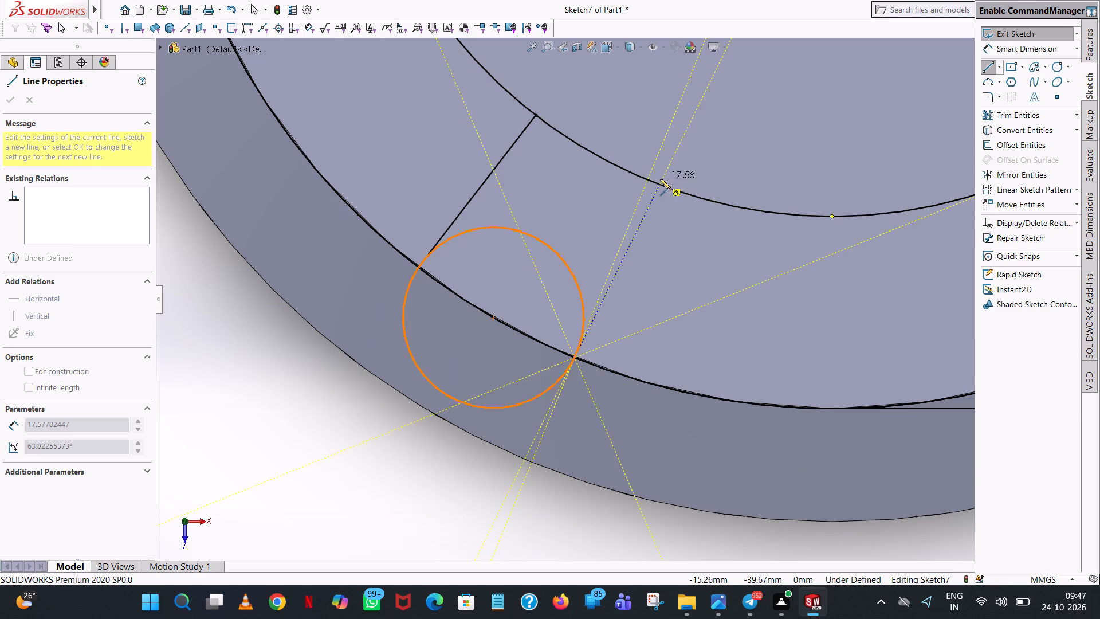
pyautogui.click(659, 183)
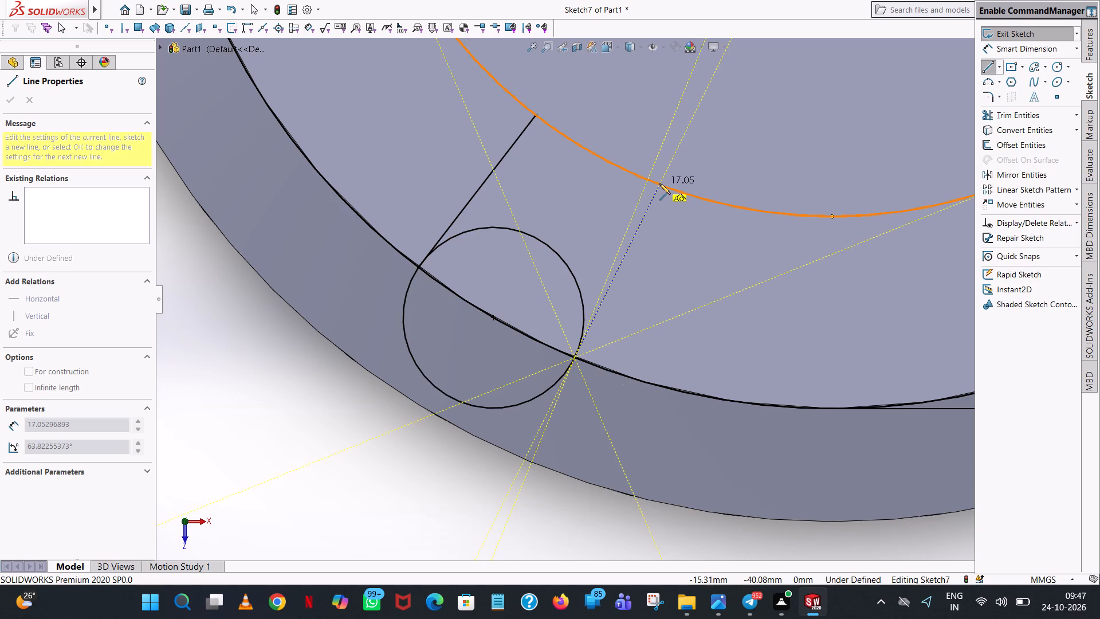
pyautogui.rightClick(659, 183)
pyautogui.click(702, 194)
# Sketch a line about 17 mm long from the rightmost small circle's upper crossing with the 120 mm circle to the inner circle.
pyautogui.scroll(3, 702, 194)
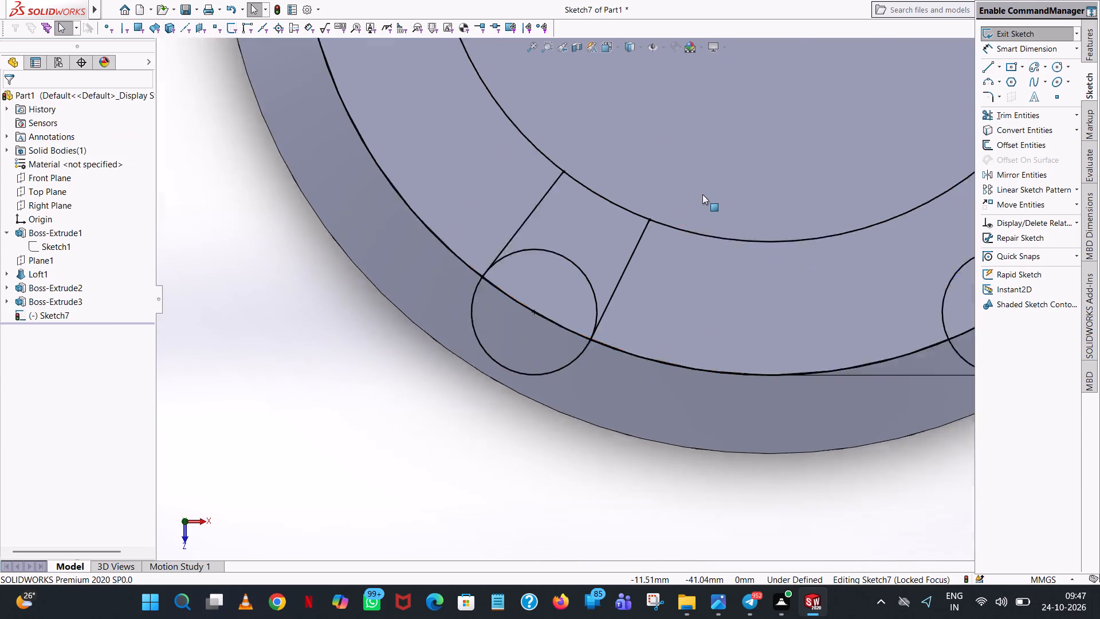
pyautogui.scroll(5, 702, 194)
pyautogui.scroll(-1, 702, 194)
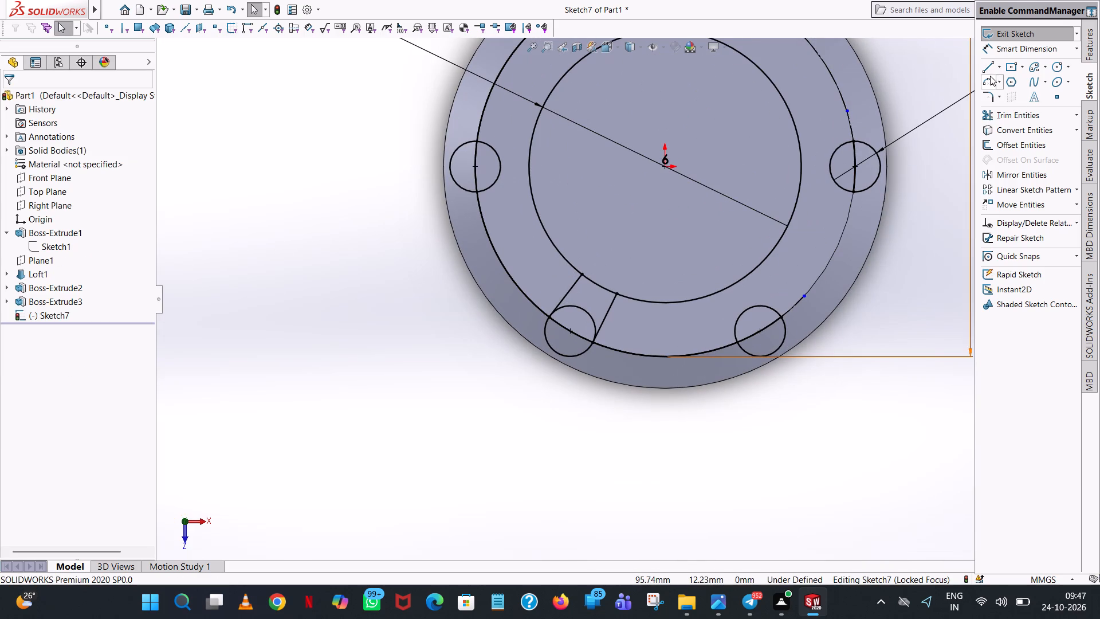
pyautogui.click(989, 66)
pyautogui.scroll(3, 848, 169)
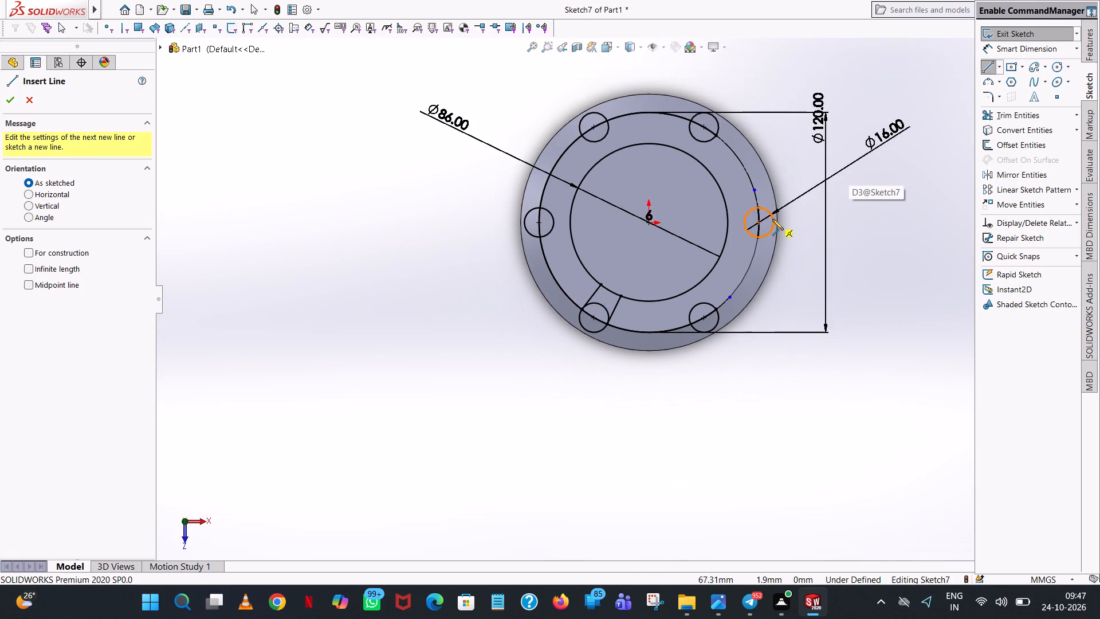
pyautogui.scroll(-6, 772, 219)
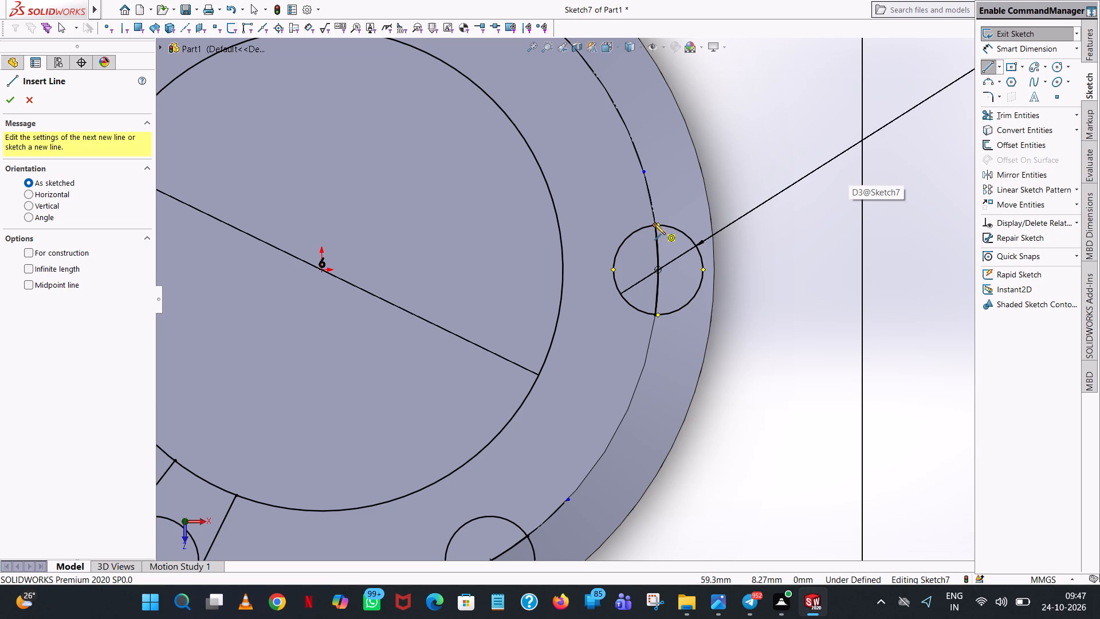
pyautogui.scroll(-8, 655, 227)
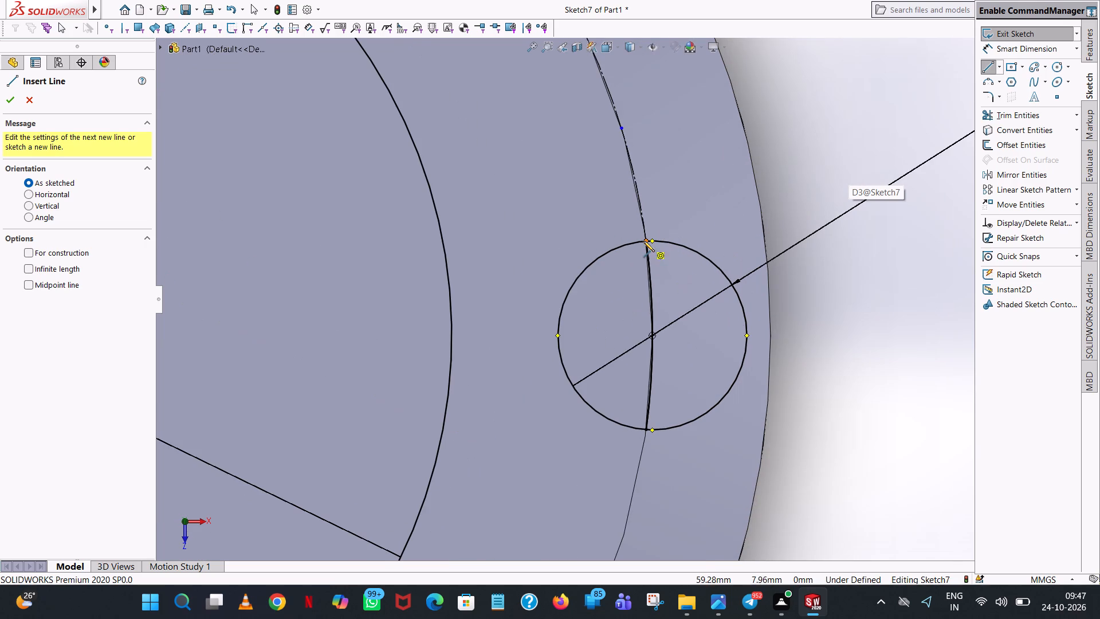
pyautogui.click(646, 240)
pyautogui.click(443, 255)
pyautogui.rightClick(443, 255)
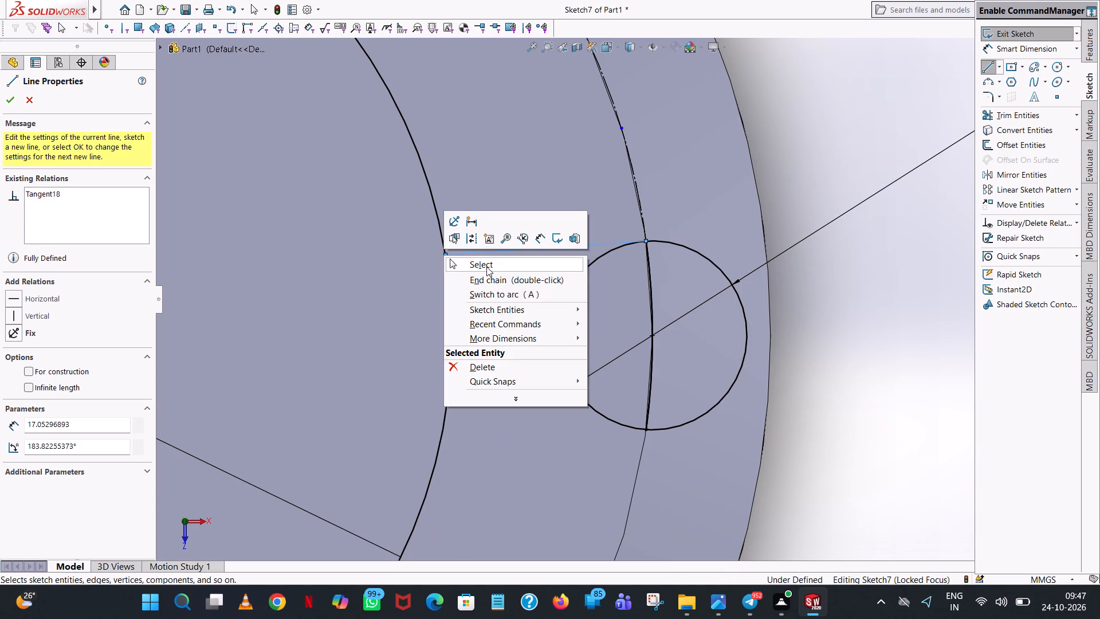
pyautogui.click(486, 267)
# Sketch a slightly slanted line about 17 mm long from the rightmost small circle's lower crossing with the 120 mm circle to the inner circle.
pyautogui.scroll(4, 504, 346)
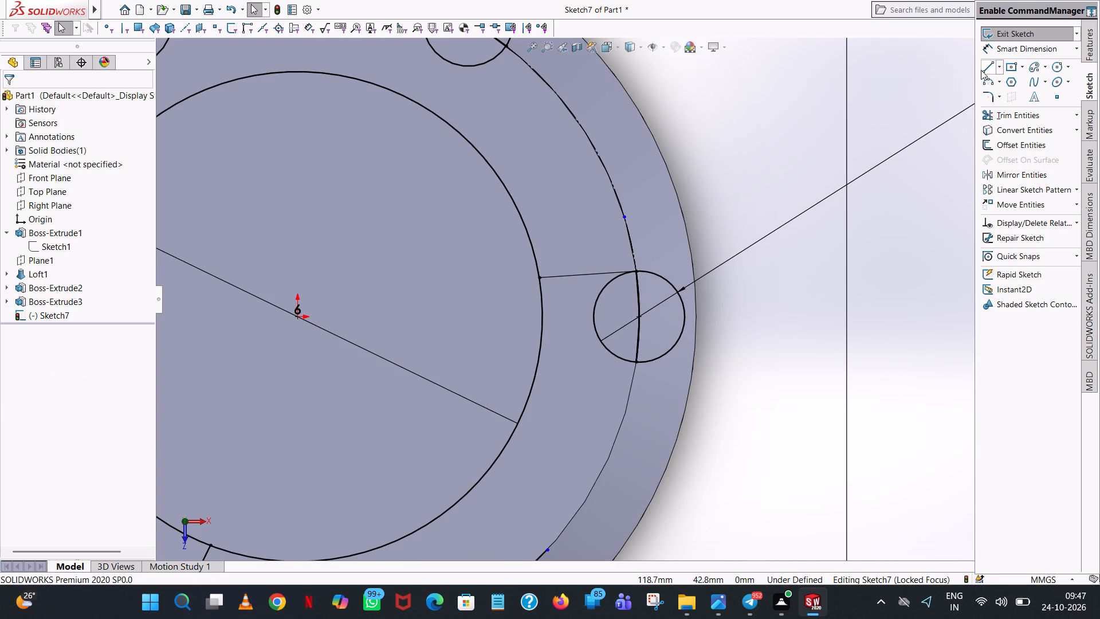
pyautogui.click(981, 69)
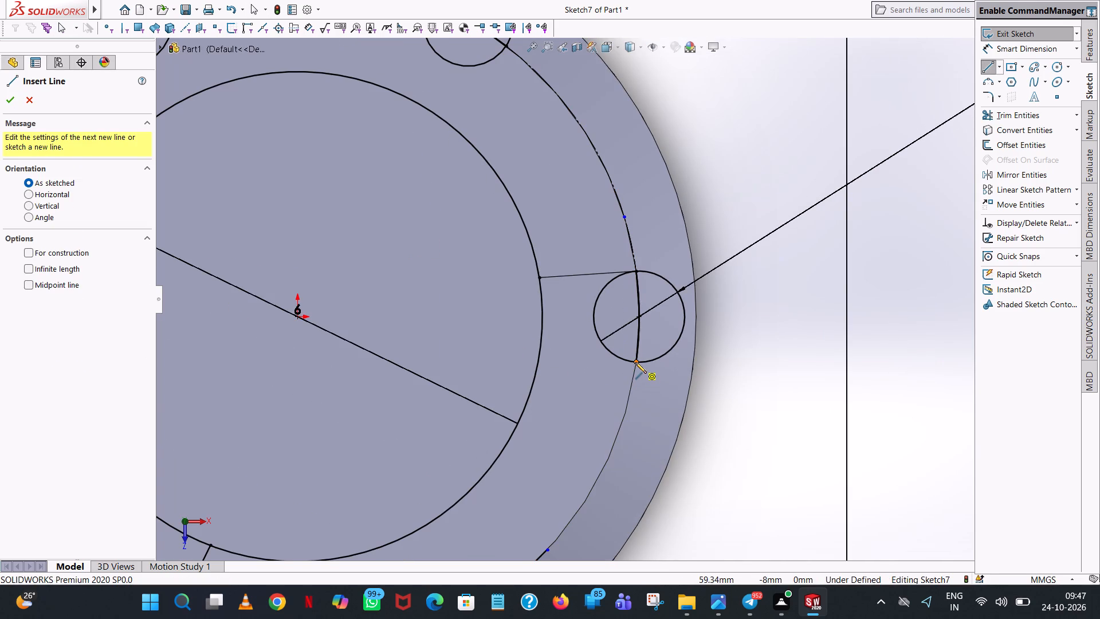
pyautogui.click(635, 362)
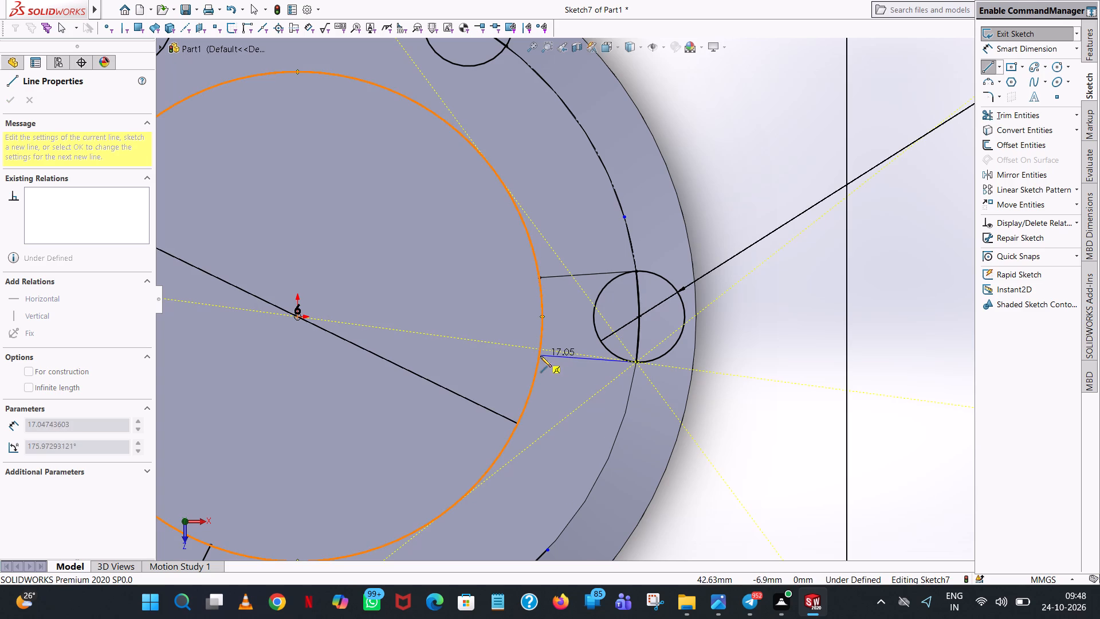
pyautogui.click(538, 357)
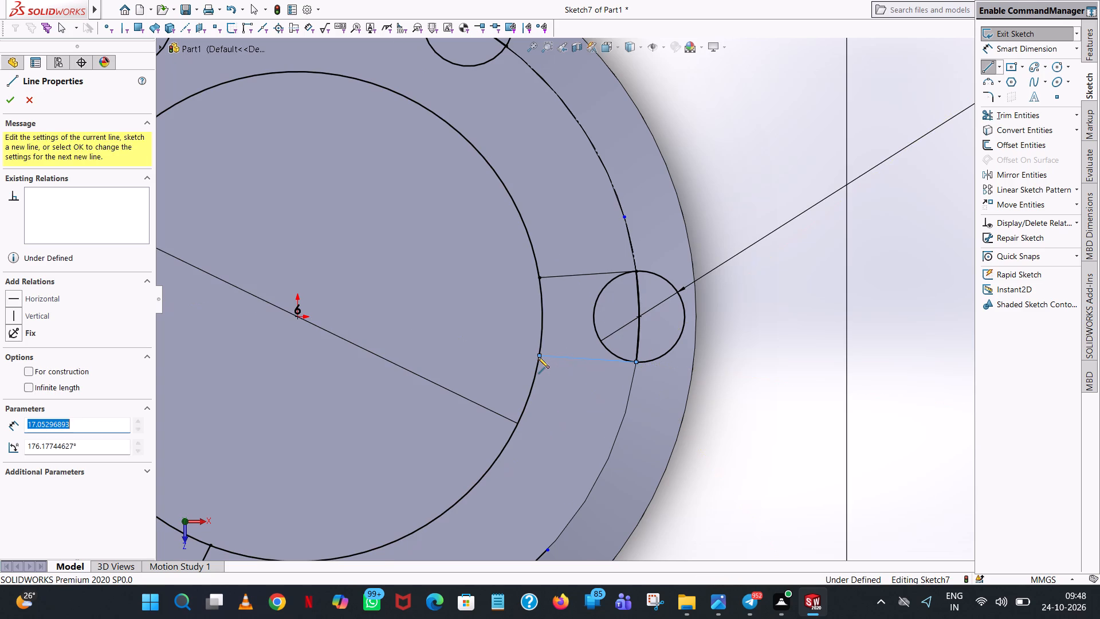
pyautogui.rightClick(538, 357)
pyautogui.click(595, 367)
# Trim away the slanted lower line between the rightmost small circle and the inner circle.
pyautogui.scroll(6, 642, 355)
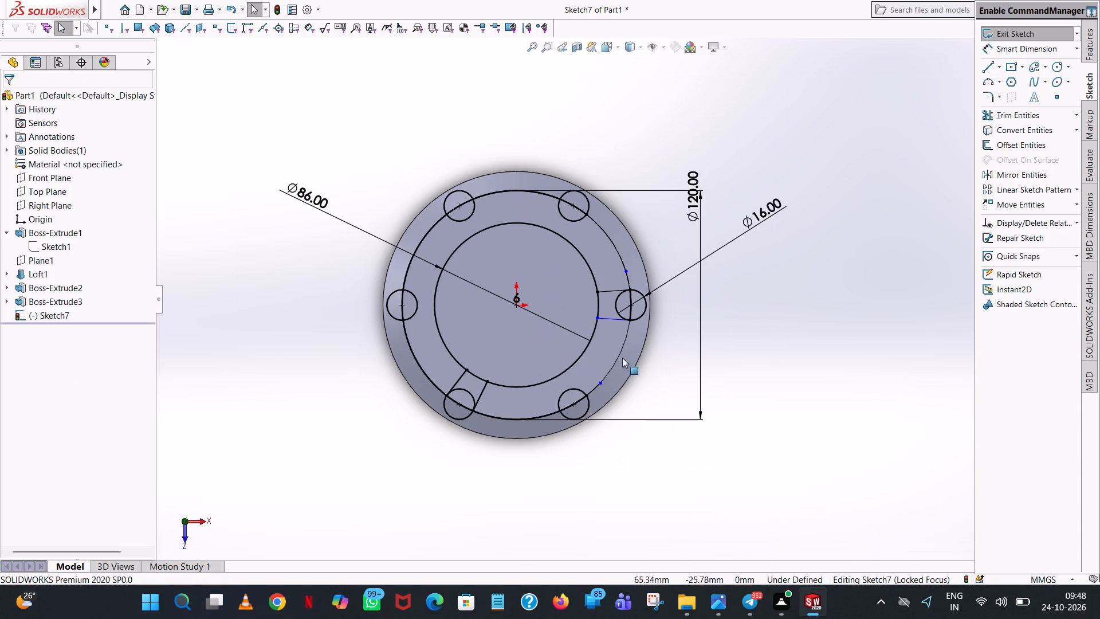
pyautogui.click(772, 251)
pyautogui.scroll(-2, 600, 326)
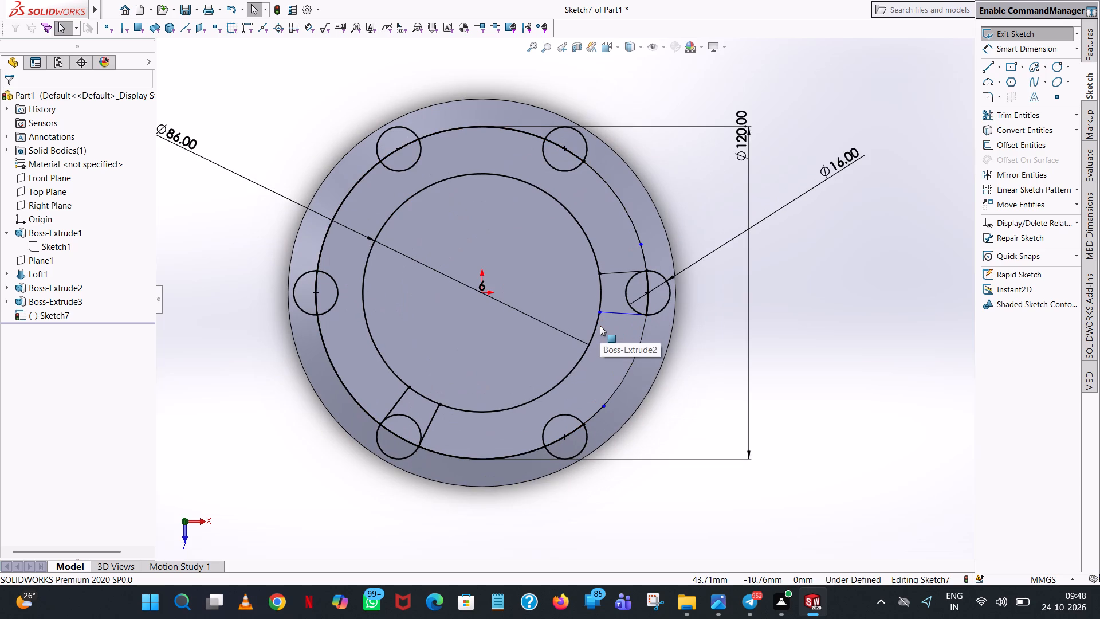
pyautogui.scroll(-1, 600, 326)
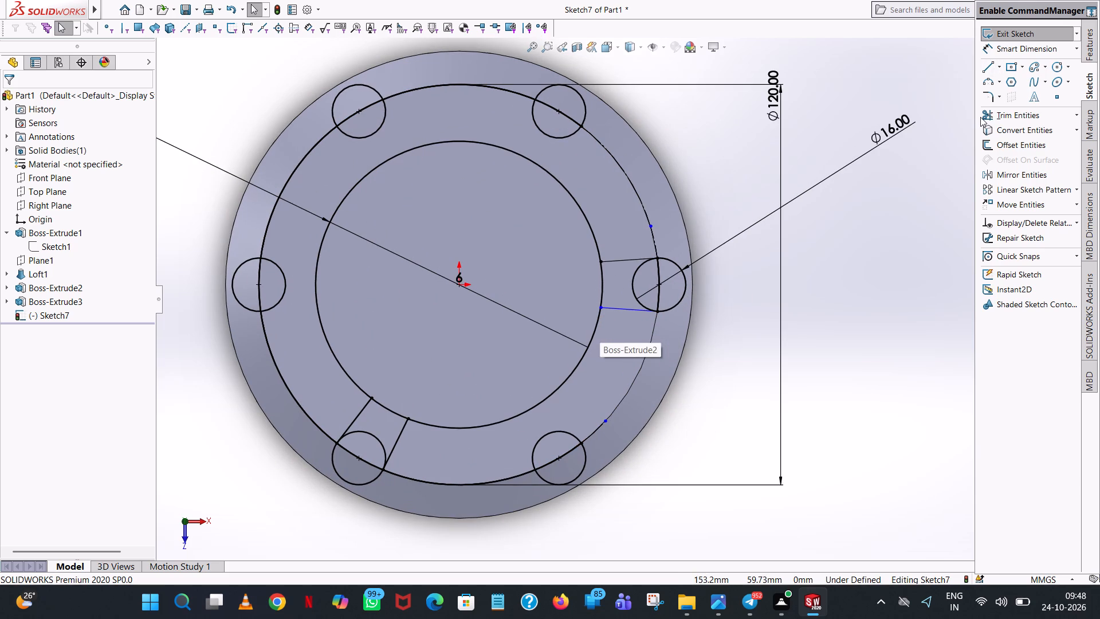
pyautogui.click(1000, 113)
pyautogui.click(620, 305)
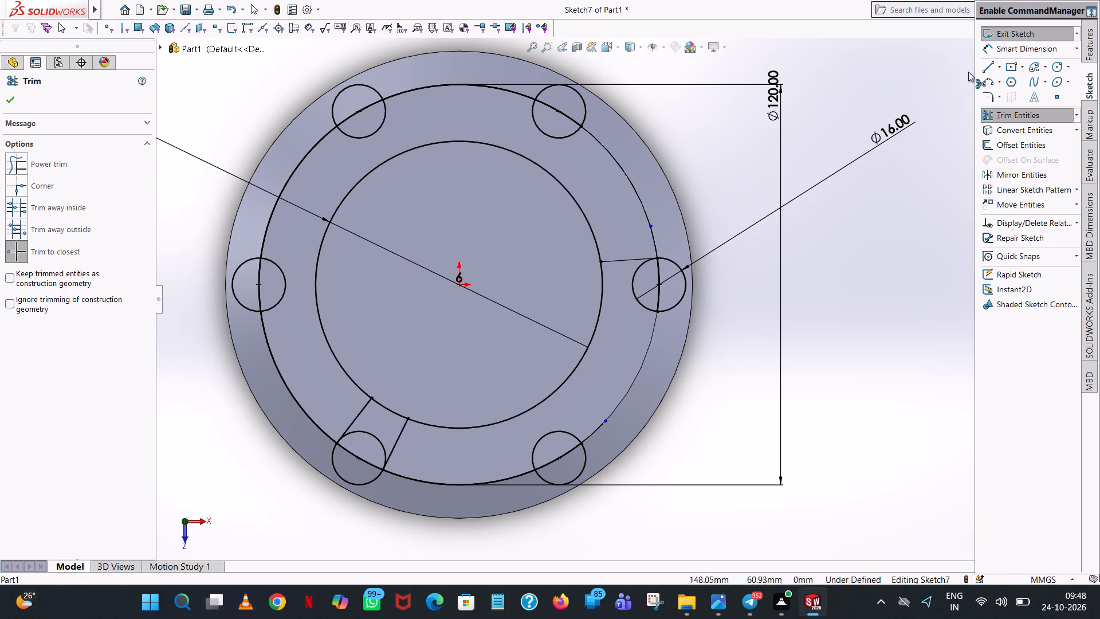
# Sketch a horizontal line about 17.2 mm long from the rightmost small circle's lower crossing with the 120 mm circle to the inner circle.
pyautogui.click(984, 66)
pyautogui.click(656, 313)
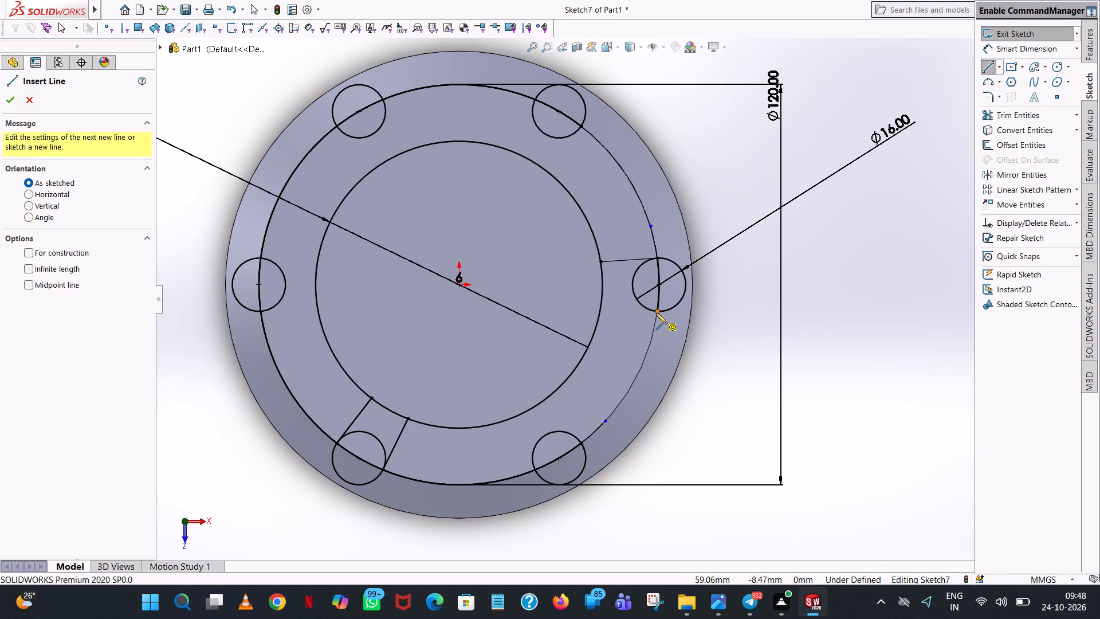
pyautogui.click(599, 312)
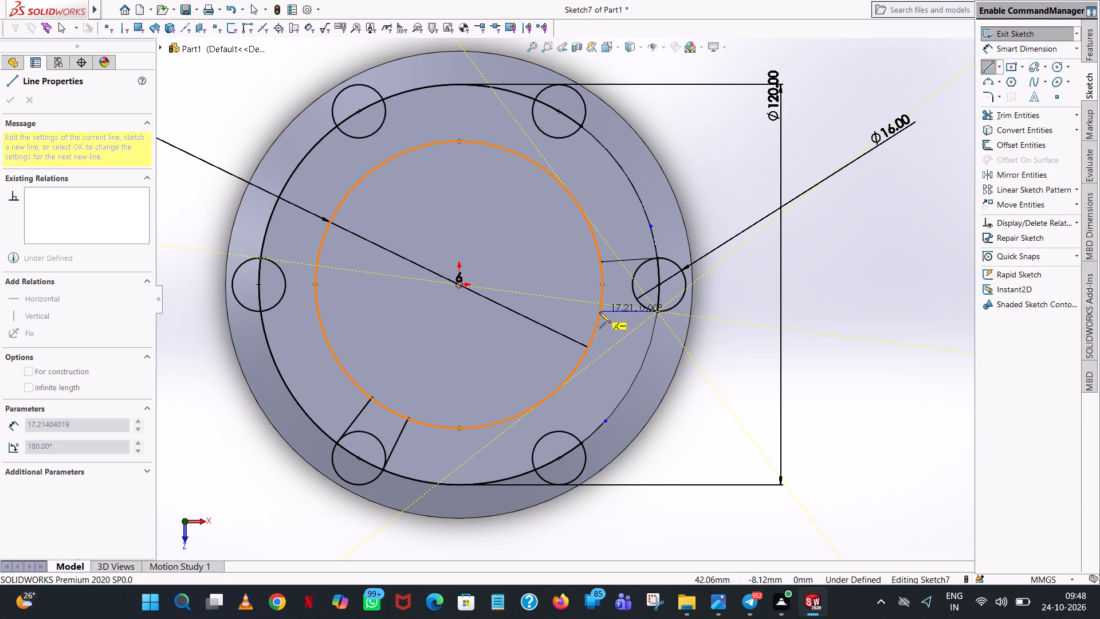
pyautogui.rightClick(599, 312)
pyautogui.click(637, 318)
pyautogui.click(869, 197)
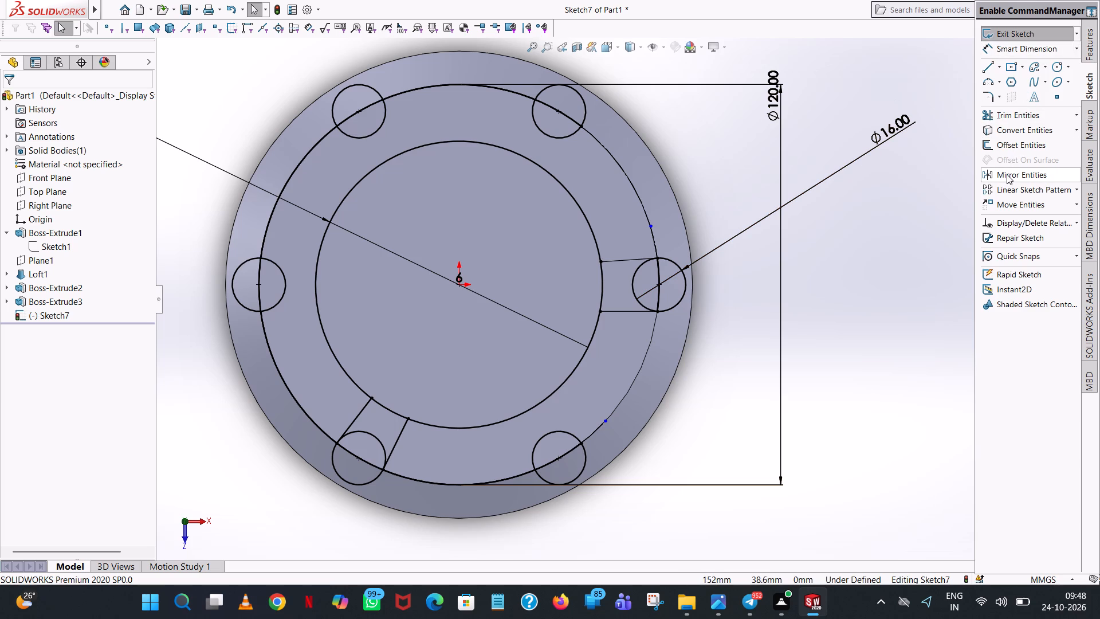
# Create a circular sketch pattern of the rightmost small circle's two connecting lines about the origin, with 6 equally spaced instances over 360 degrees.
pyautogui.click(1075, 189)
pyautogui.click(1034, 201)
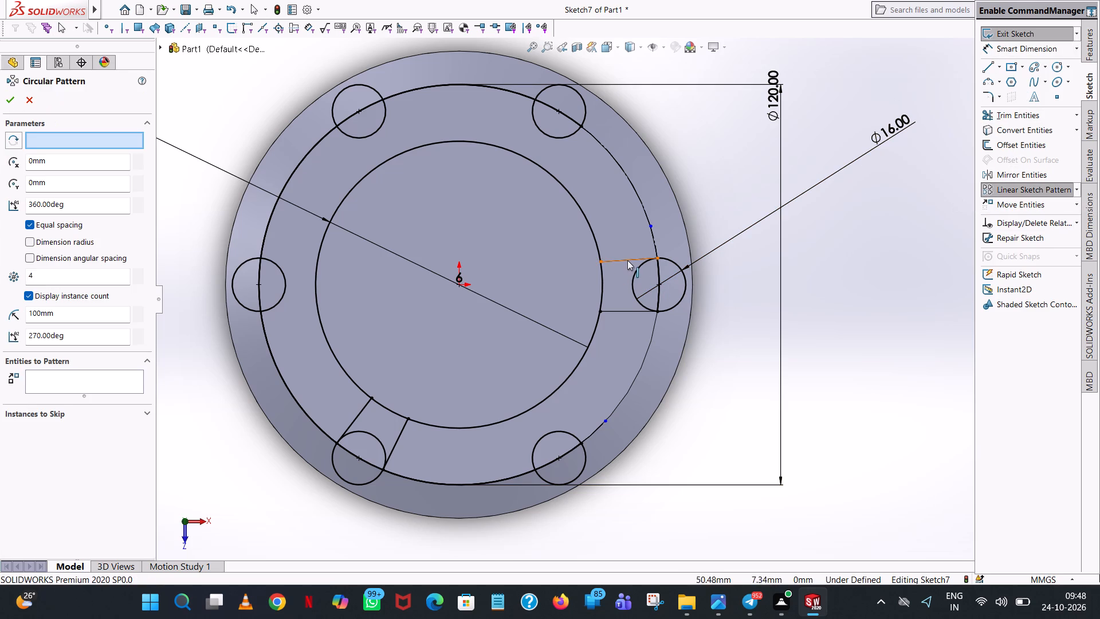
pyautogui.click(627, 260)
pyautogui.click(621, 314)
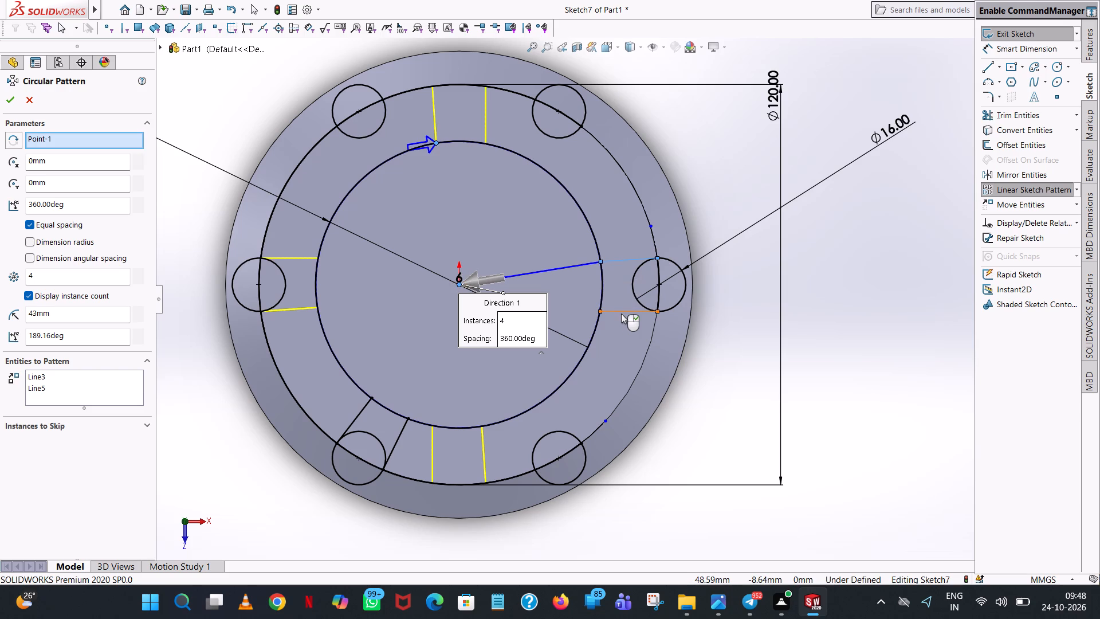
pyautogui.click(139, 273)
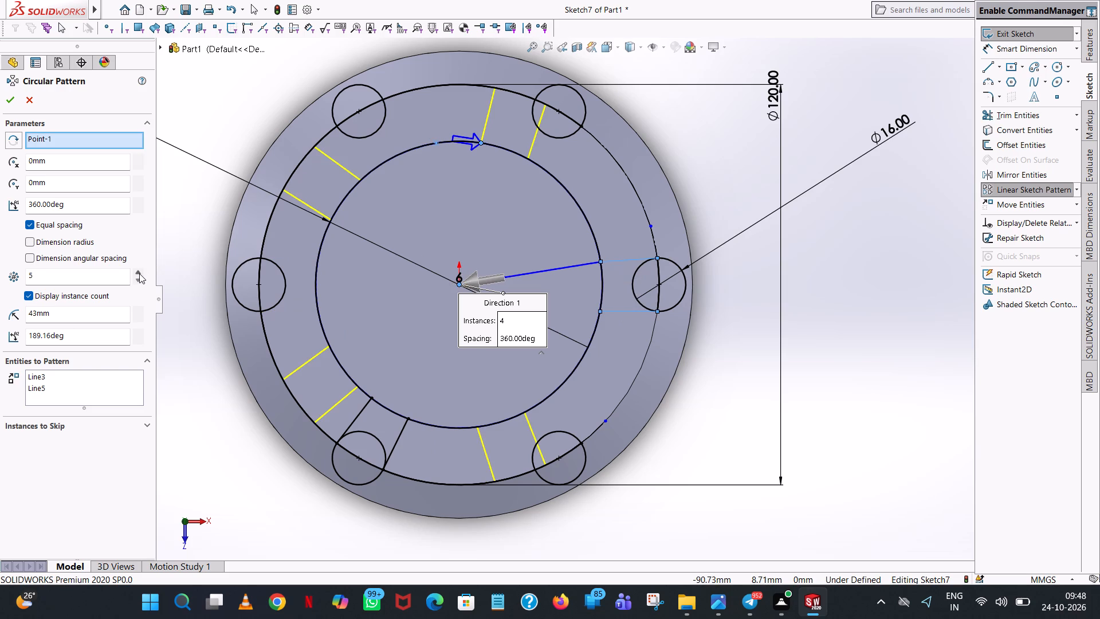
pyautogui.click(139, 273)
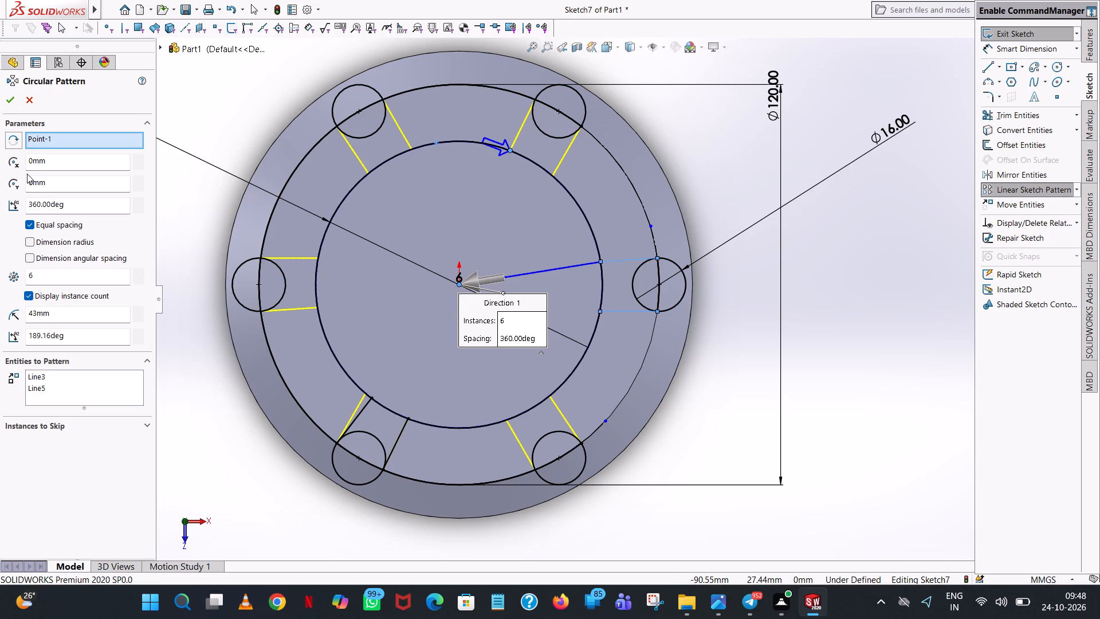
pyautogui.click(11, 97)
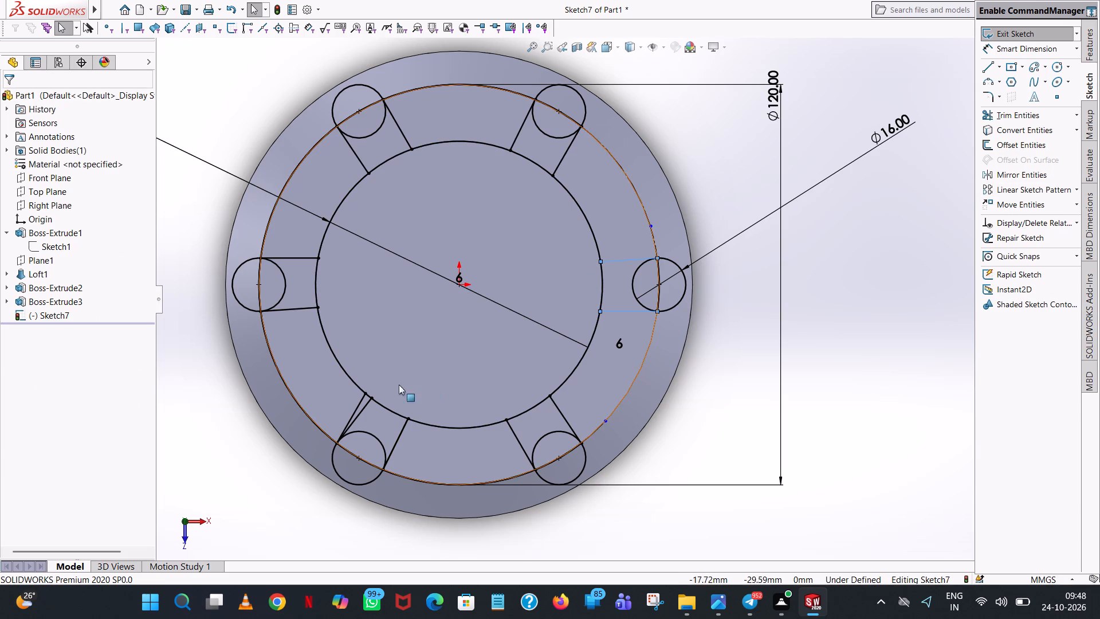
# Trim away the earlier duplicate line beside the patterned line at the lower-left small circle.
pyautogui.scroll(-5, 367, 423)
pyautogui.scroll(5, 453, 390)
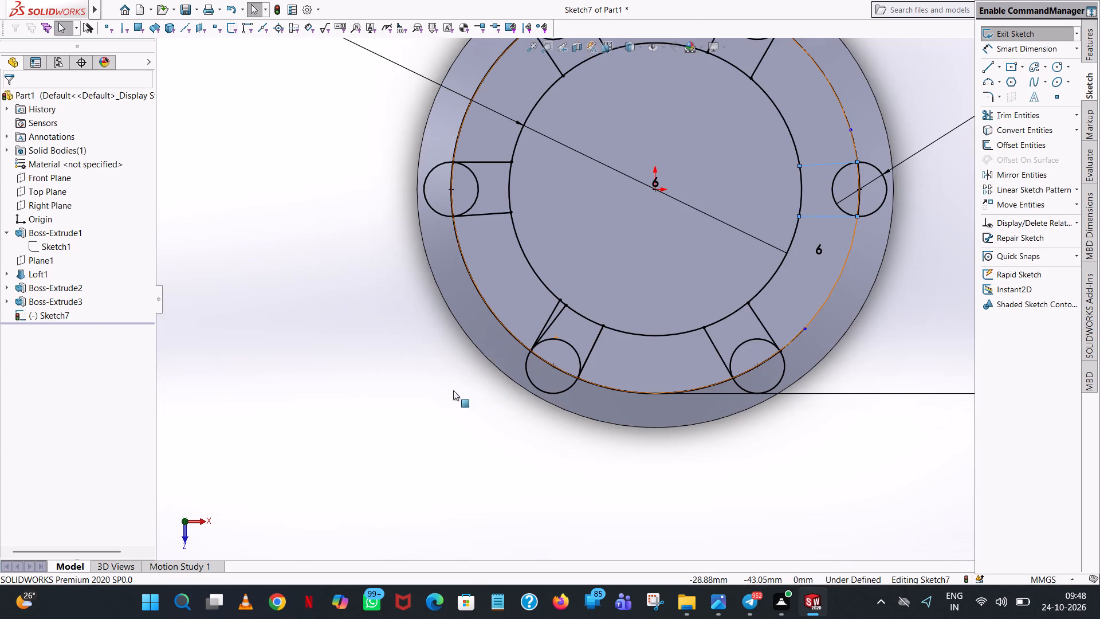
pyautogui.scroll(1, 968, 115)
pyautogui.click(1016, 116)
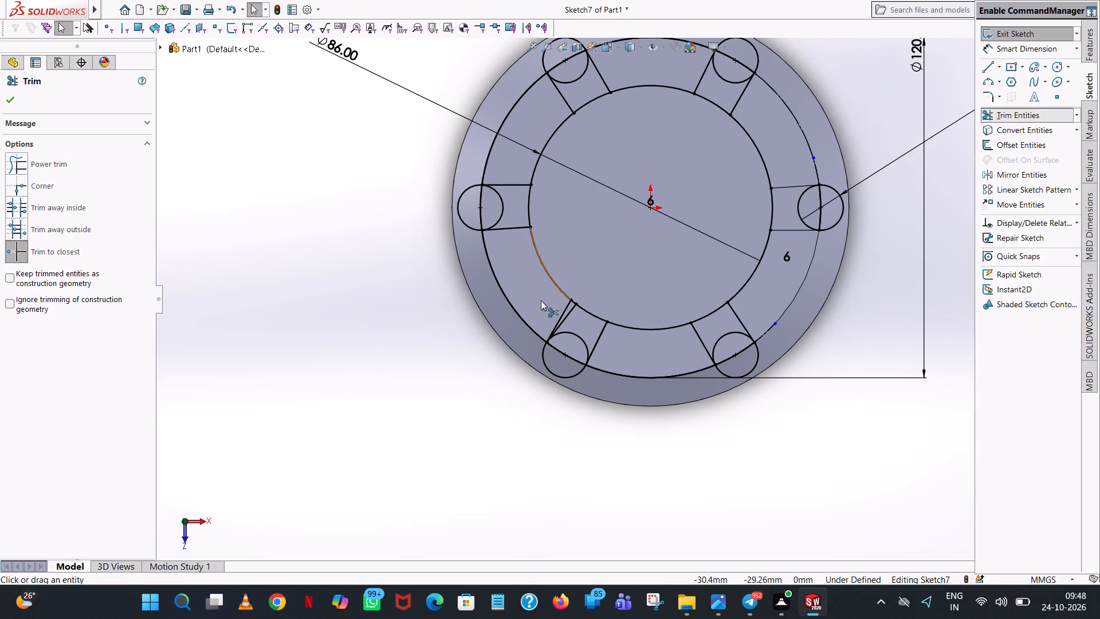
pyautogui.click(569, 312)
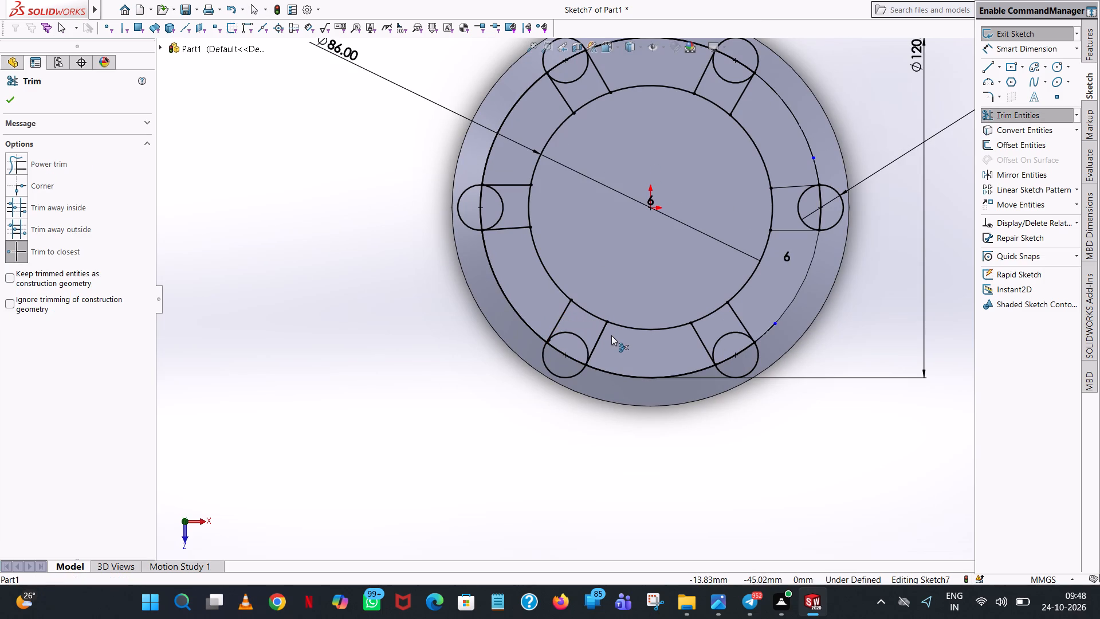
# Trim away the inward-facing arcs of all six small circles between their connecting lines.
pyautogui.scroll(2, 637, 336)
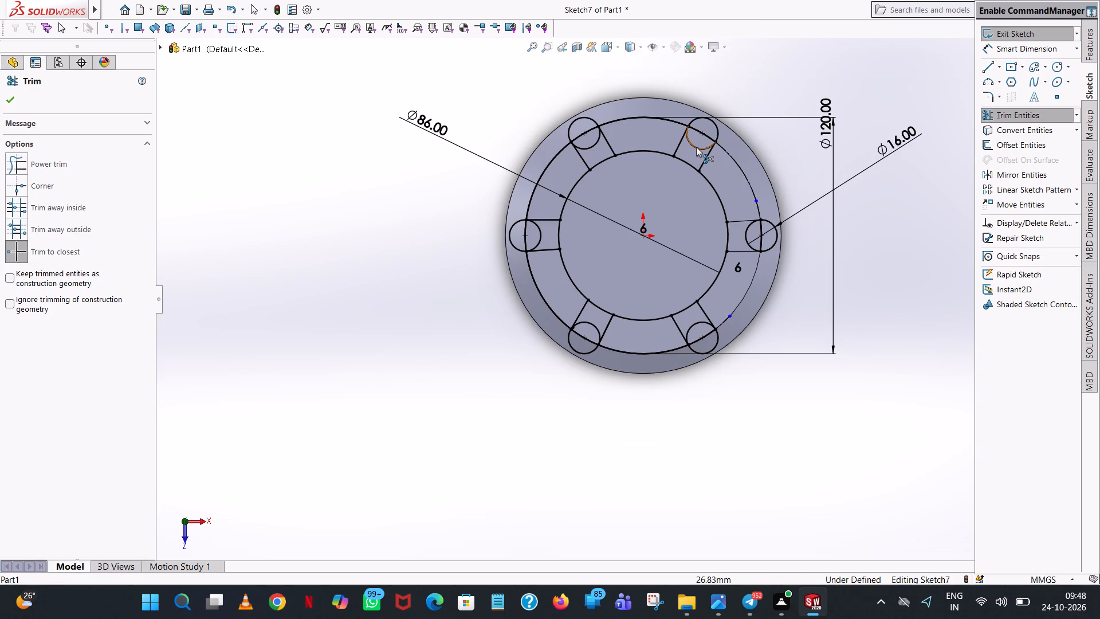
pyautogui.click(696, 146)
pyautogui.click(744, 234)
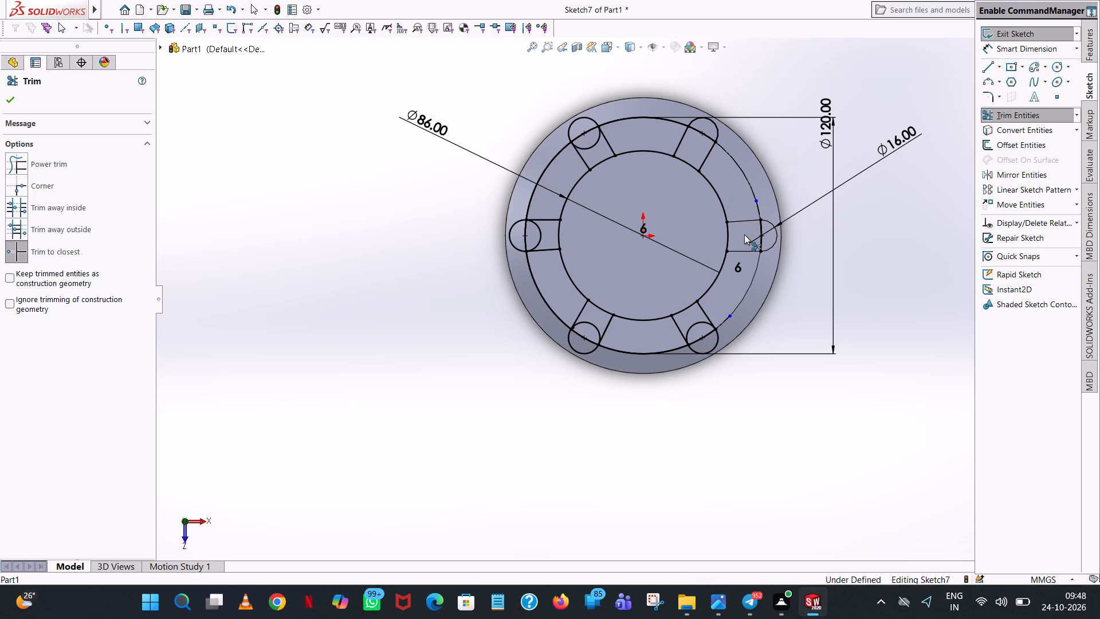
pyautogui.click(696, 322)
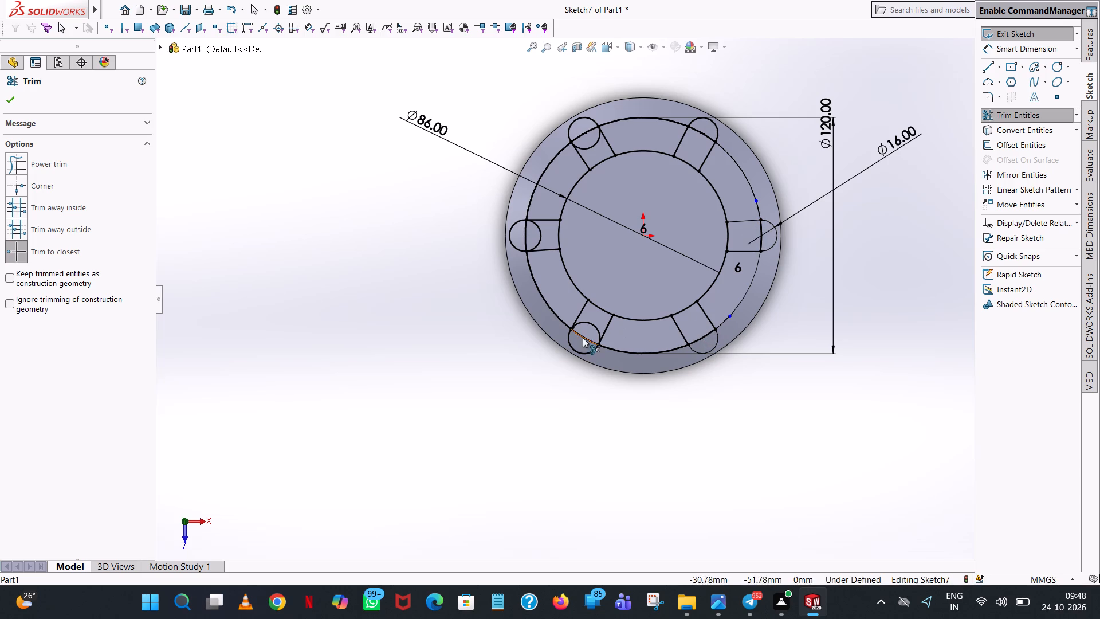
pyautogui.click(590, 327)
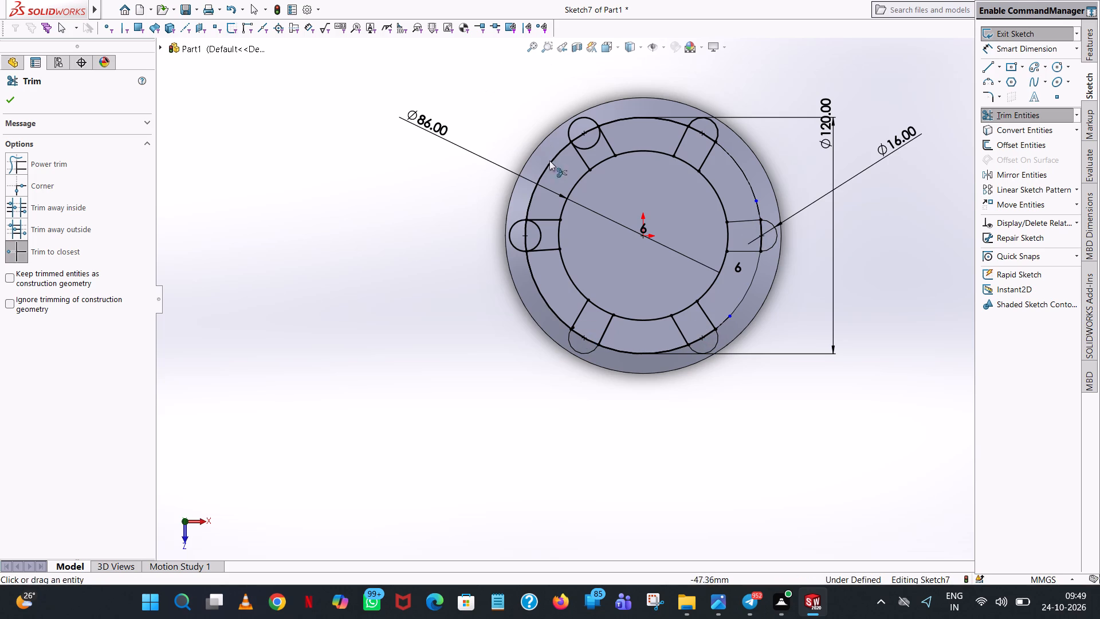
pyautogui.click(536, 229)
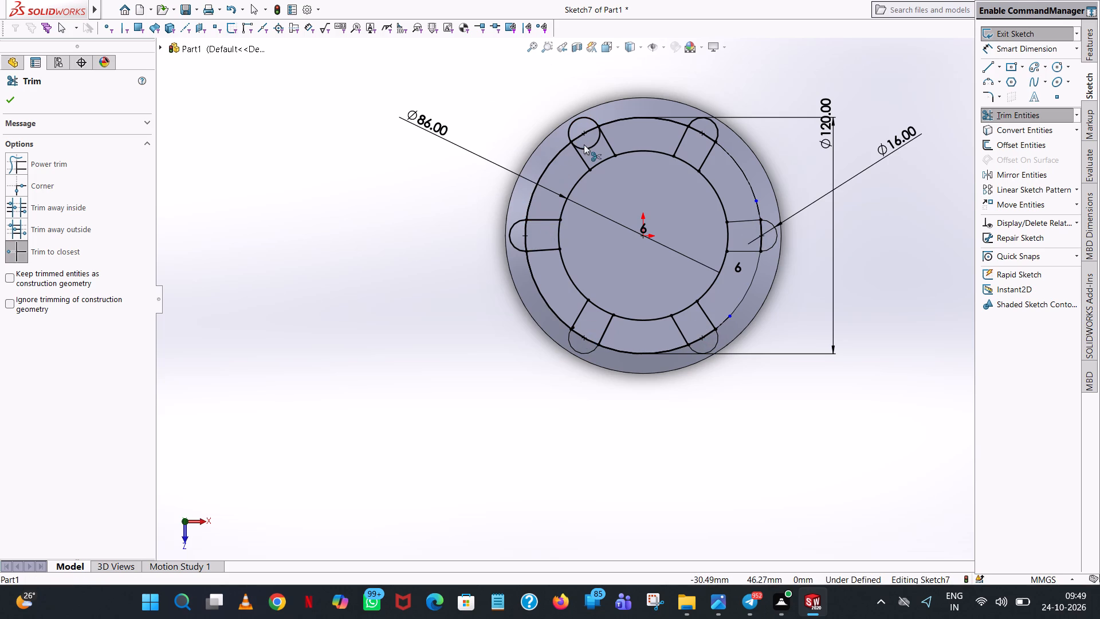
pyautogui.click(587, 144)
pyautogui.click(591, 146)
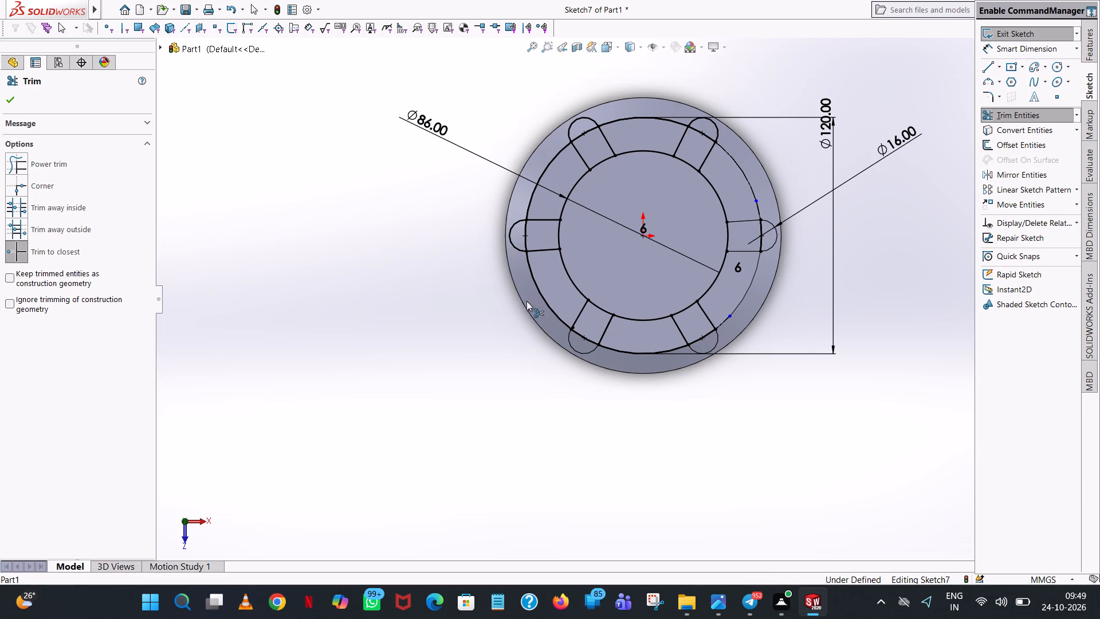
# Trim away the short leftover stub of the duplicate line at the lower-left small circle's outer crossing with the 120 mm circle.
pyautogui.scroll(-6, 599, 324)
pyautogui.scroll(-6, 536, 323)
pyautogui.scroll(-5, 598, 256)
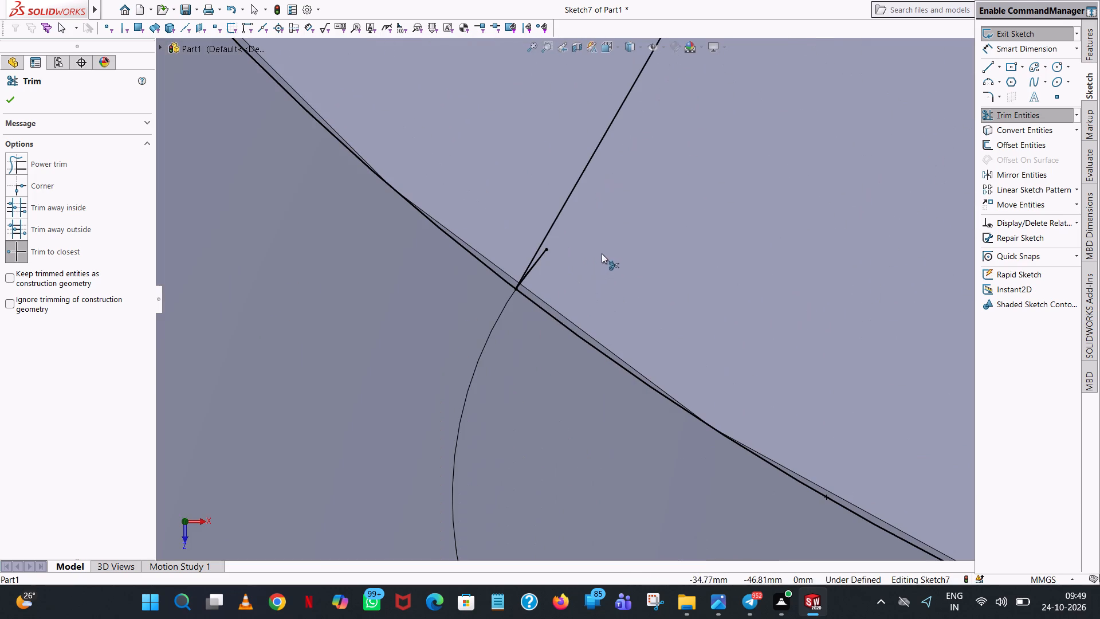
pyautogui.click(544, 256)
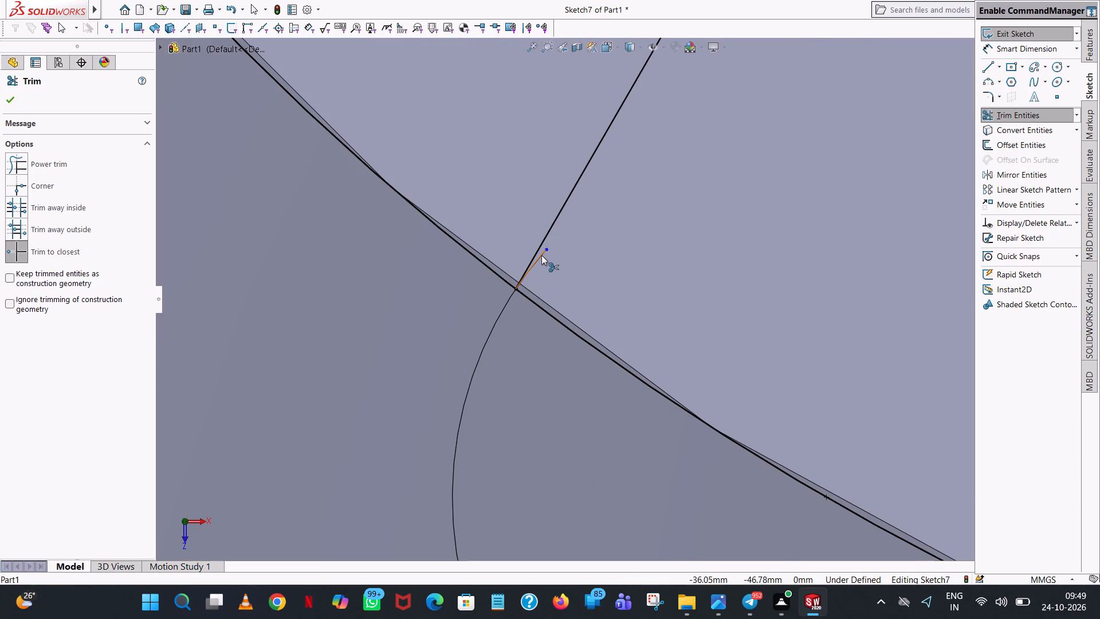
pyautogui.click(541, 255)
pyautogui.scroll(14, 545, 254)
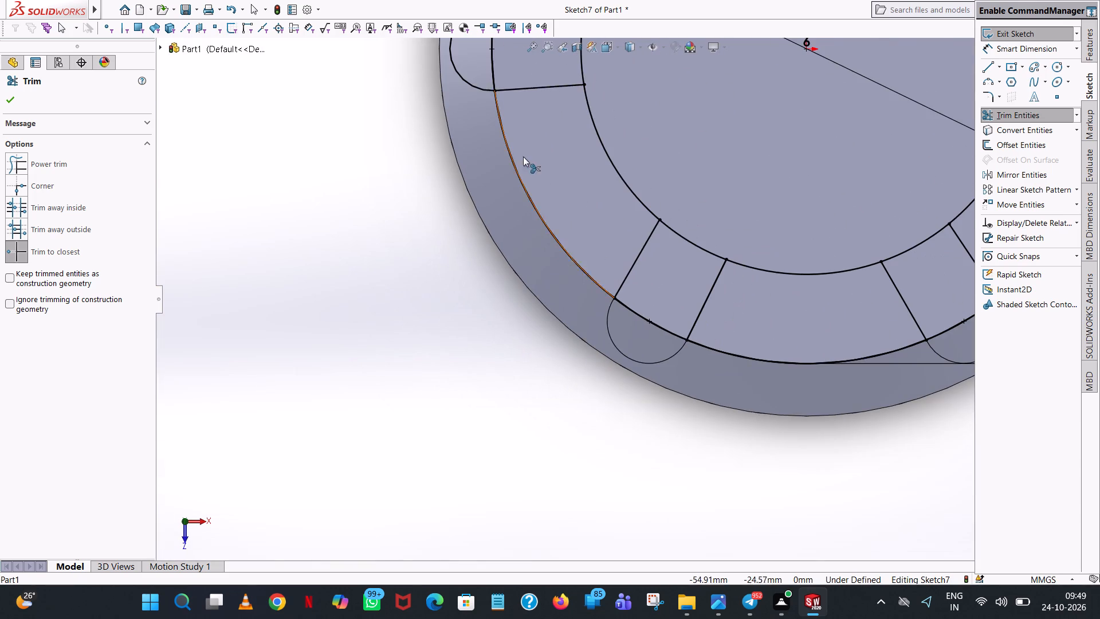
# Trim away the overlapping 120 mm circle arcs that cross the leftmost slot at its rounded end.
pyautogui.scroll(2, 503, 60)
pyautogui.scroll(-5, 545, 118)
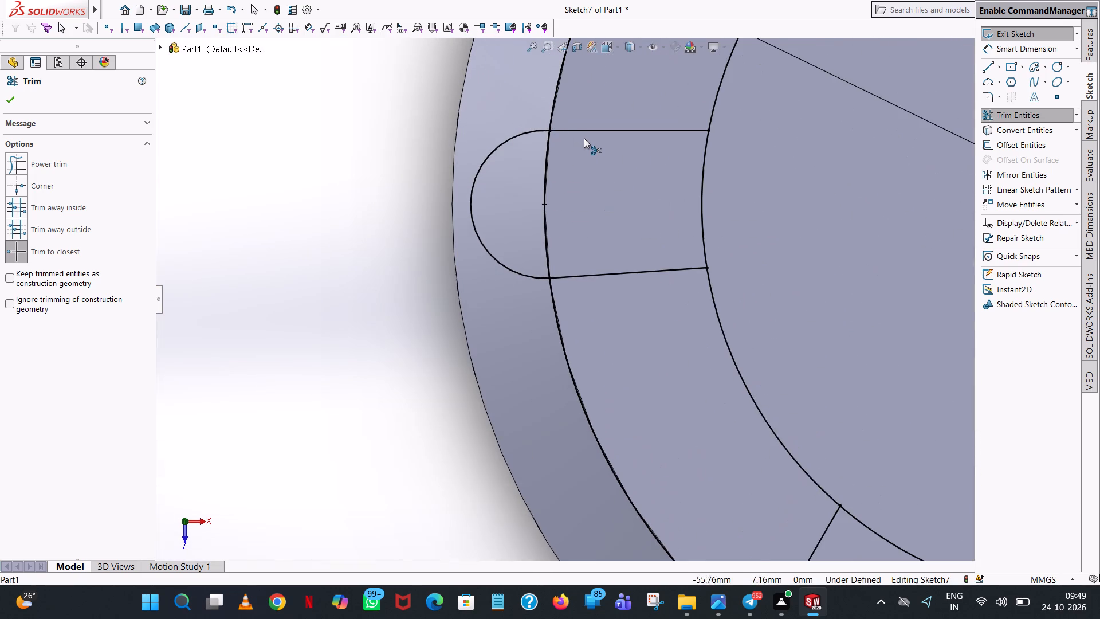
pyautogui.scroll(-6, 584, 139)
pyautogui.scroll(8, 575, 158)
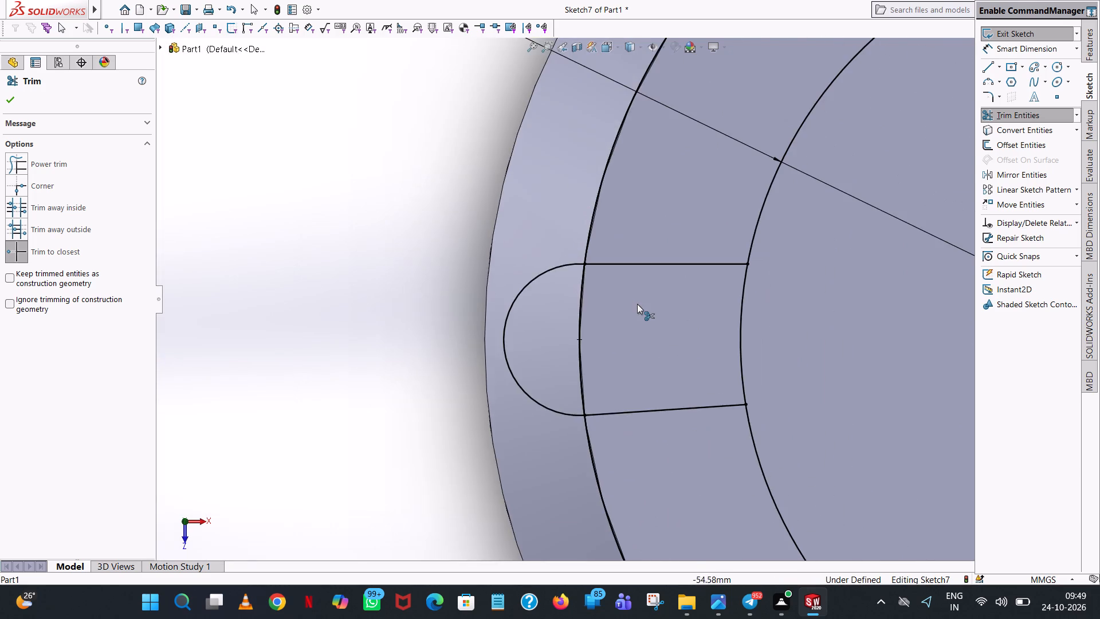
pyautogui.scroll(6, 638, 306)
pyautogui.click(612, 312)
pyautogui.doubleClick(612, 312)
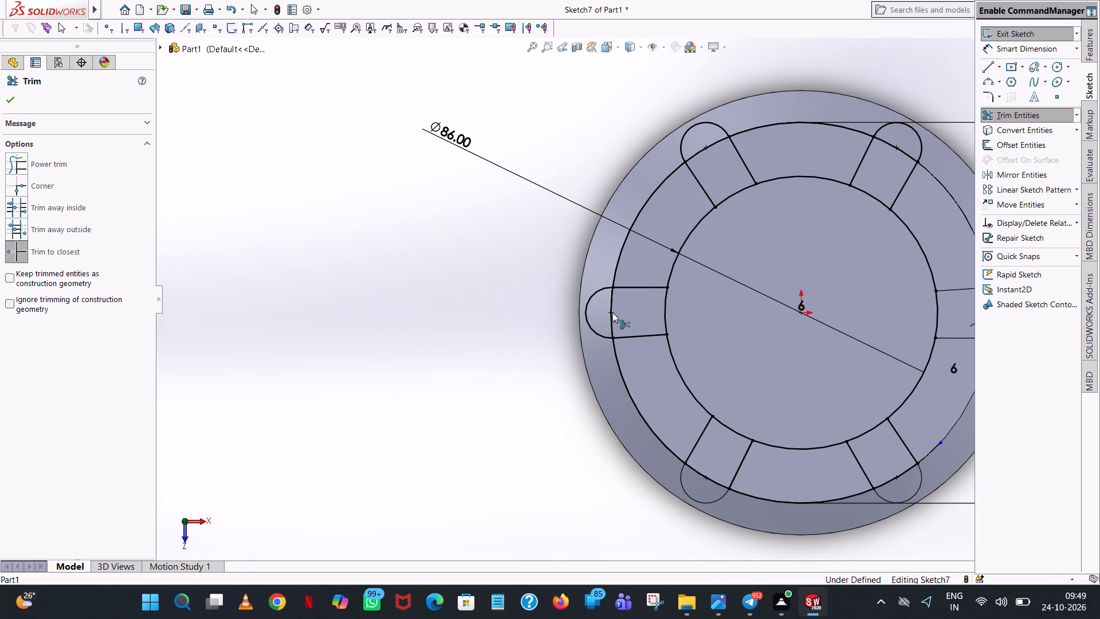
pyautogui.click(609, 312)
pyautogui.click(609, 309)
pyautogui.tripleClick(612, 305)
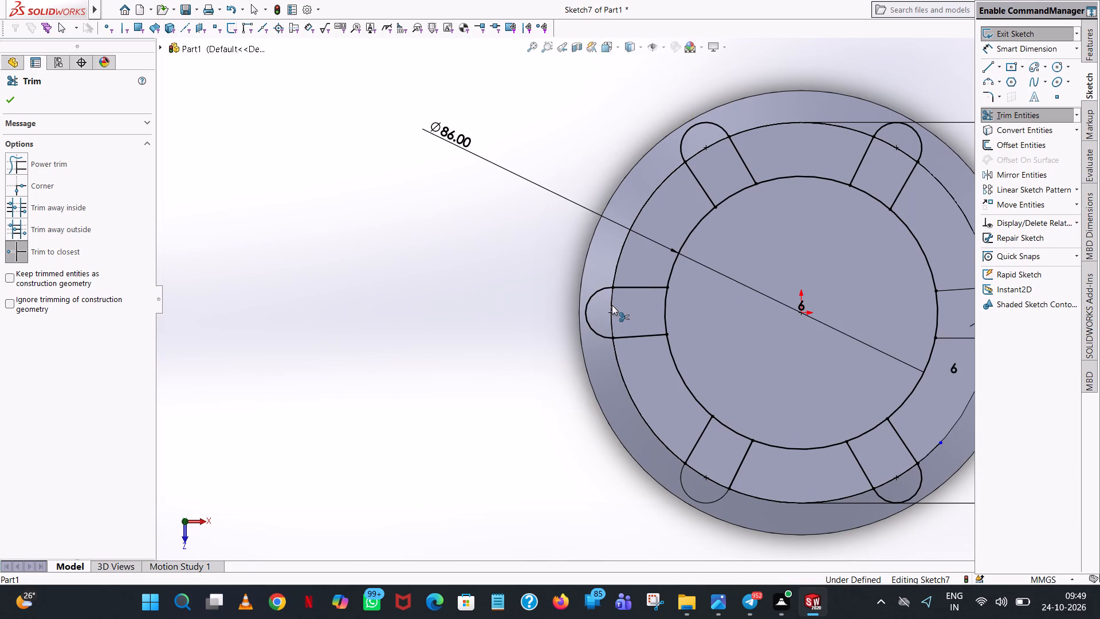
pyautogui.tripleClick(612, 304)
pyautogui.doubleClick(611, 311)
pyautogui.click(611, 315)
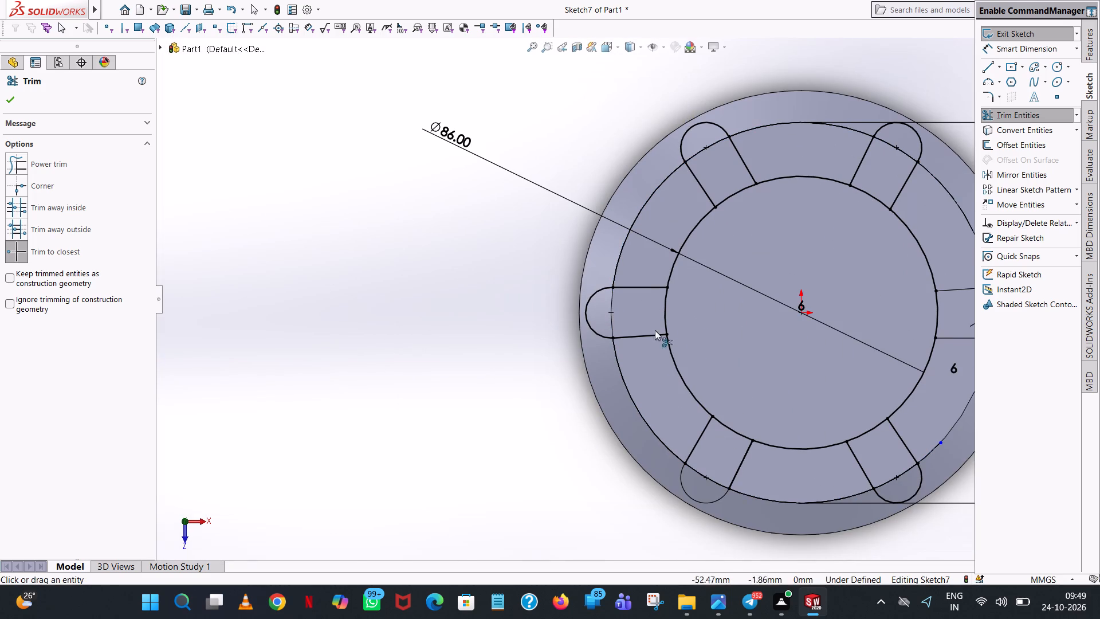
# Trim away the overlapping 120 mm circle arcs that cross the lower-left slot at its rounded end.
pyautogui.tripleClick(702, 477)
pyautogui.tripleClick(702, 476)
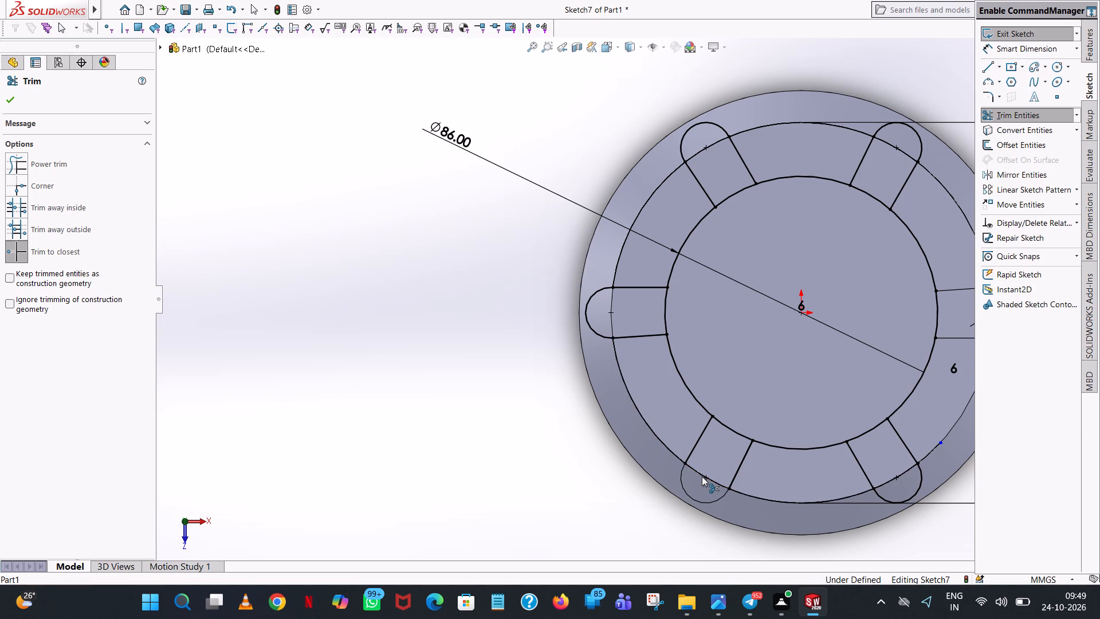
pyautogui.tripleClick(702, 473)
pyautogui.click(702, 472)
pyautogui.click(698, 467)
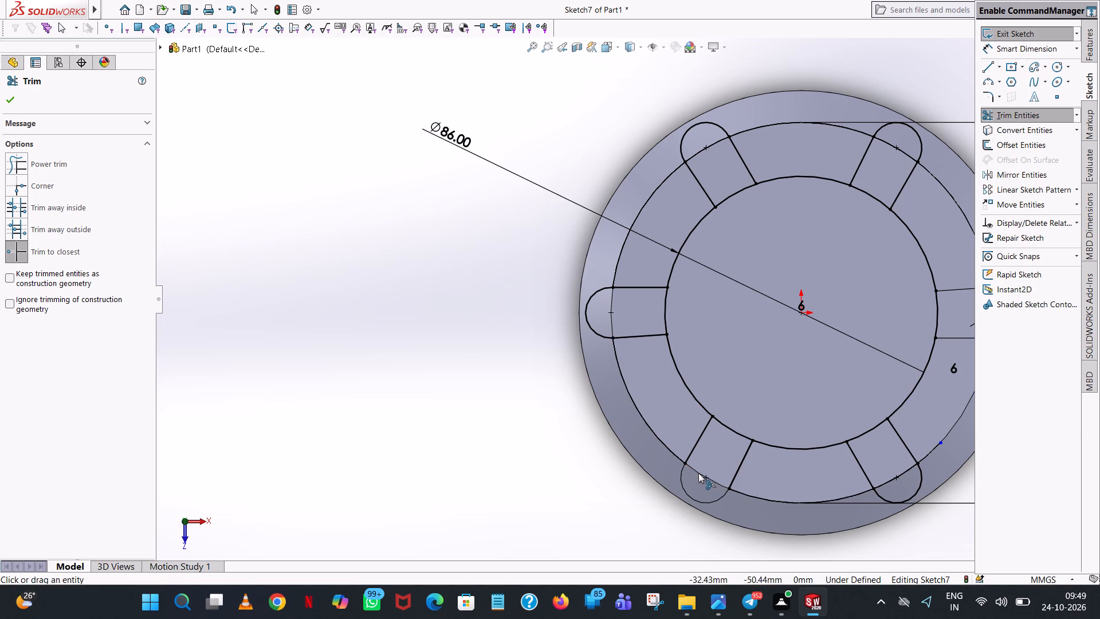
pyautogui.tripleClick(698, 473)
pyautogui.click(700, 471)
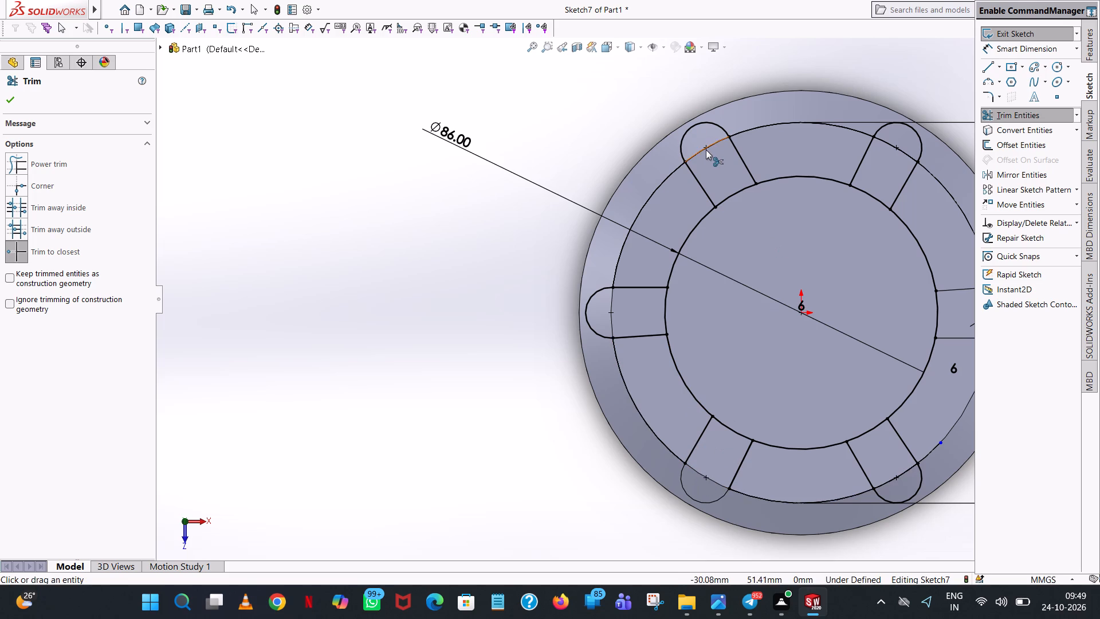
# Trim away the overlapping 120 mm circle arcs that cross the upper-left slot at its rounded end.
pyautogui.tripleClick(706, 150)
pyautogui.tripleClick(706, 146)
pyautogui.tripleClick(708, 146)
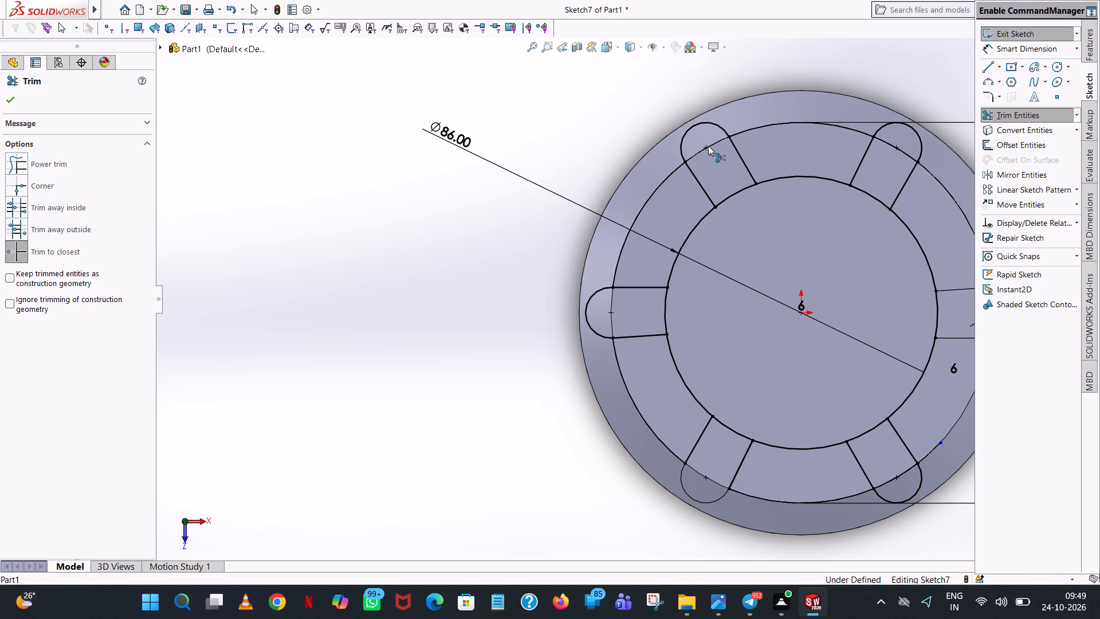
pyautogui.tripleClick(714, 145)
pyautogui.click(714, 144)
# Trim away the overlapping 120 mm circle arcs that cross the upper-right slot at its rounded end.
pyautogui.scroll(4, 718, 167)
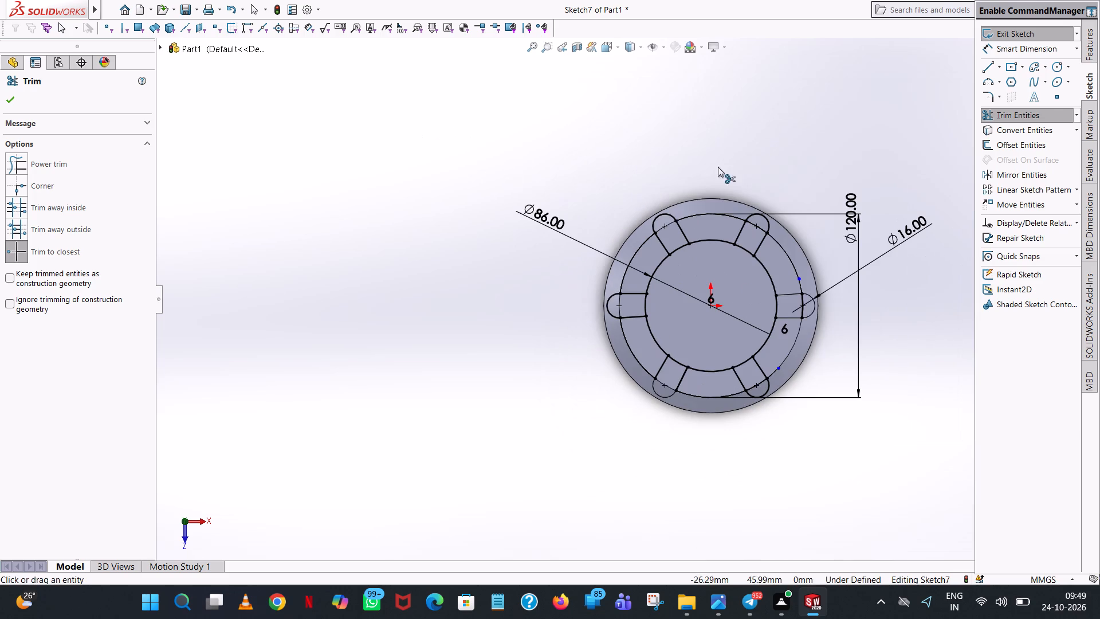
pyautogui.tripleClick(757, 224)
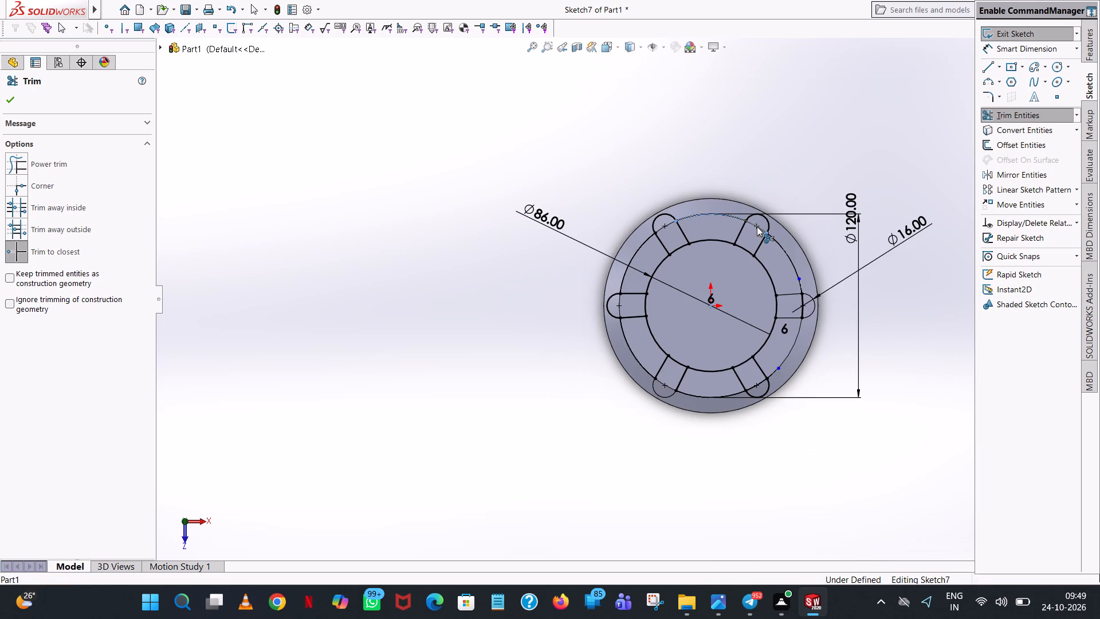
pyautogui.tripleClick(757, 226)
pyautogui.tripleClick(757, 226)
pyautogui.tripleClick(757, 226)
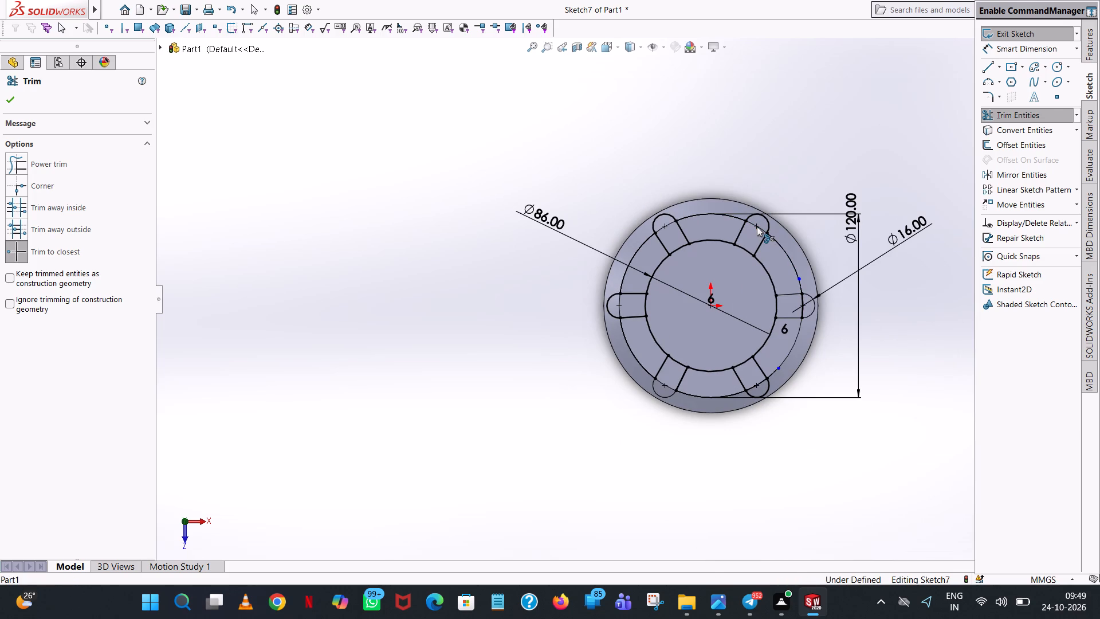
pyautogui.tripleClick(757, 226)
pyautogui.scroll(-6, 757, 227)
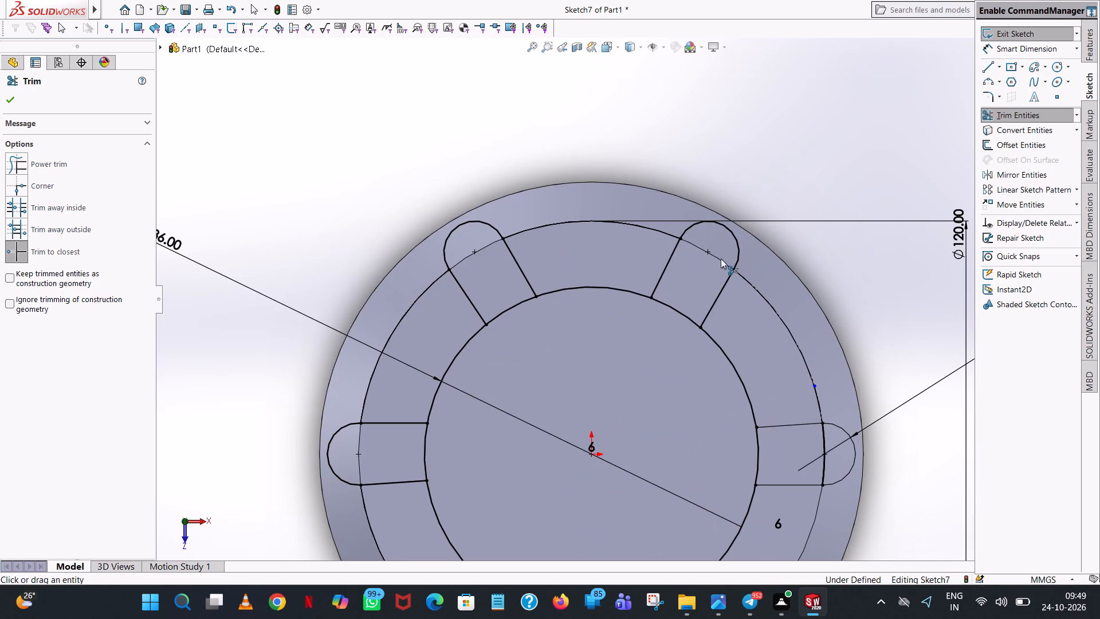
pyautogui.doubleClick(717, 258)
# Trim away the overlapping 120 mm circle arcs that cross the rightmost slot at its rounded end.
pyautogui.scroll(6, 708, 269)
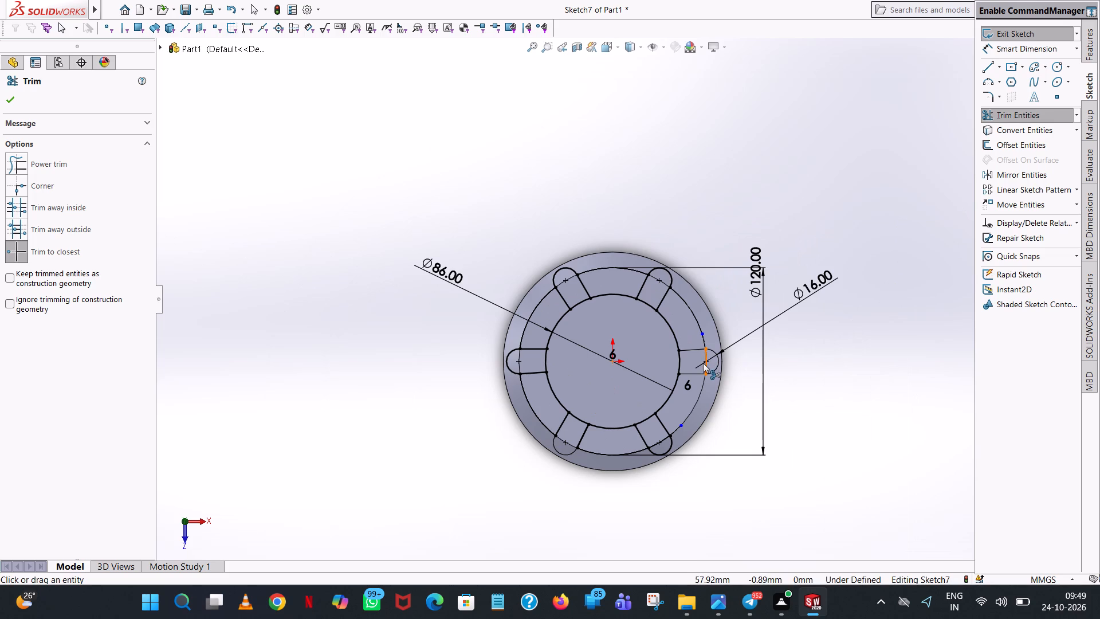
pyautogui.tripleClick(703, 363)
pyautogui.tripleClick(705, 363)
pyautogui.tripleClick(705, 363)
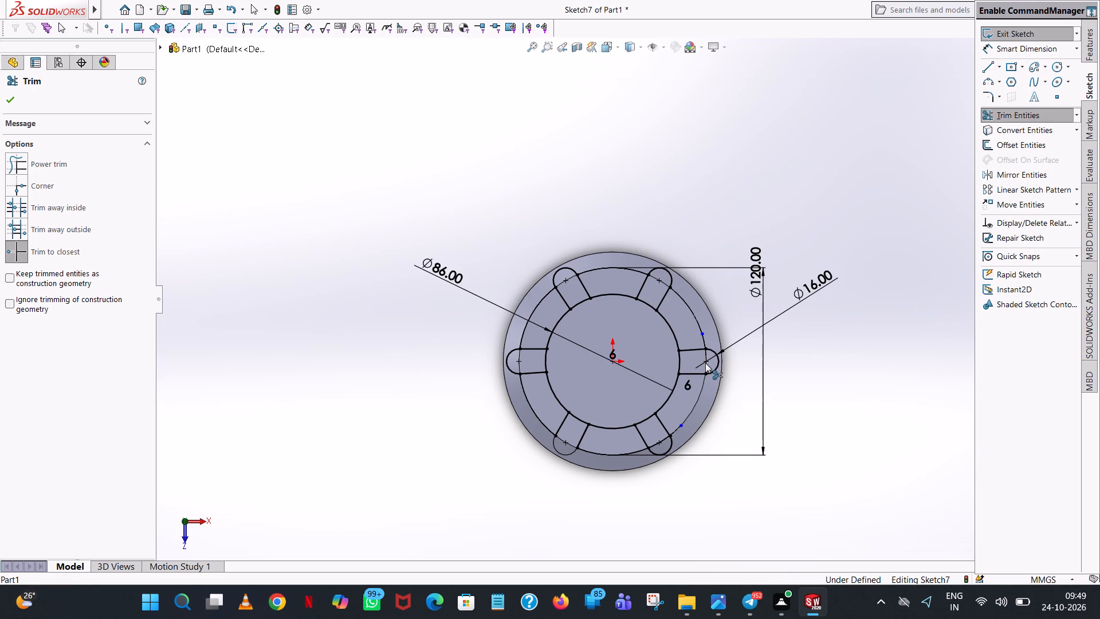
pyautogui.tripleClick(705, 363)
pyautogui.tripleClick(705, 363)
pyautogui.tripleClick(705, 363)
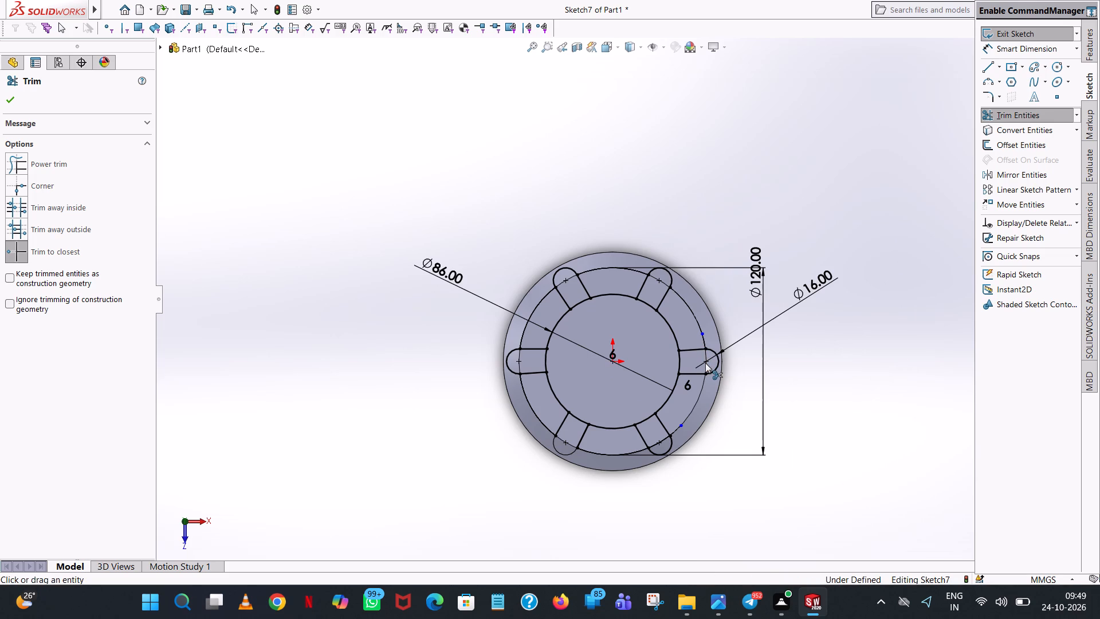
pyautogui.doubleClick(705, 363)
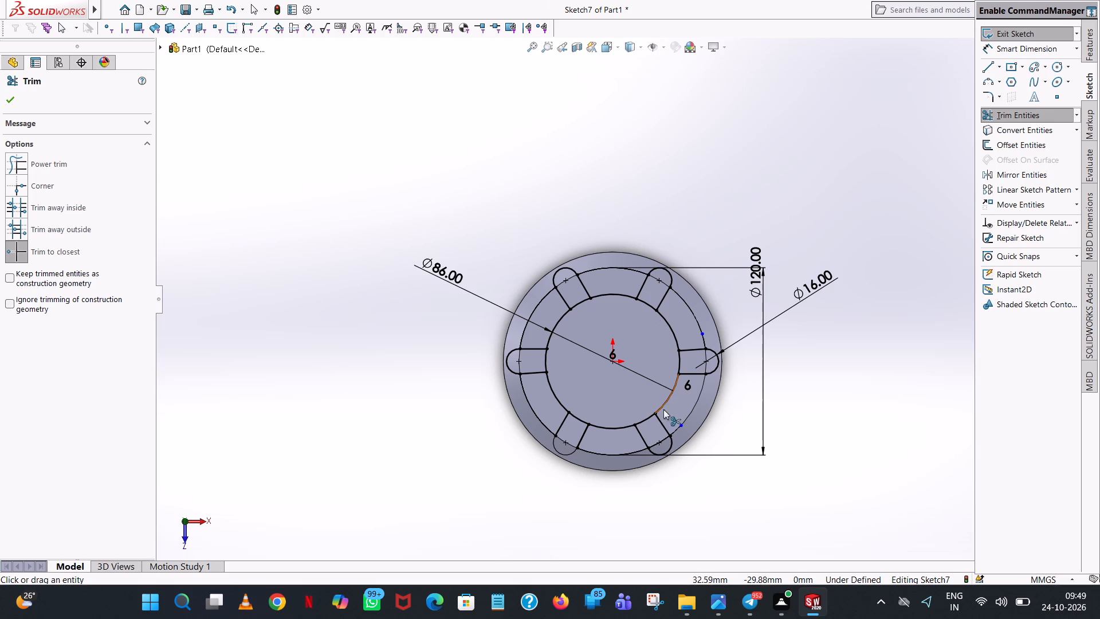
# Trim away the 86 mm circle's arcs across the inner mouths of all six slots and finish trimming.
pyautogui.click(647, 418)
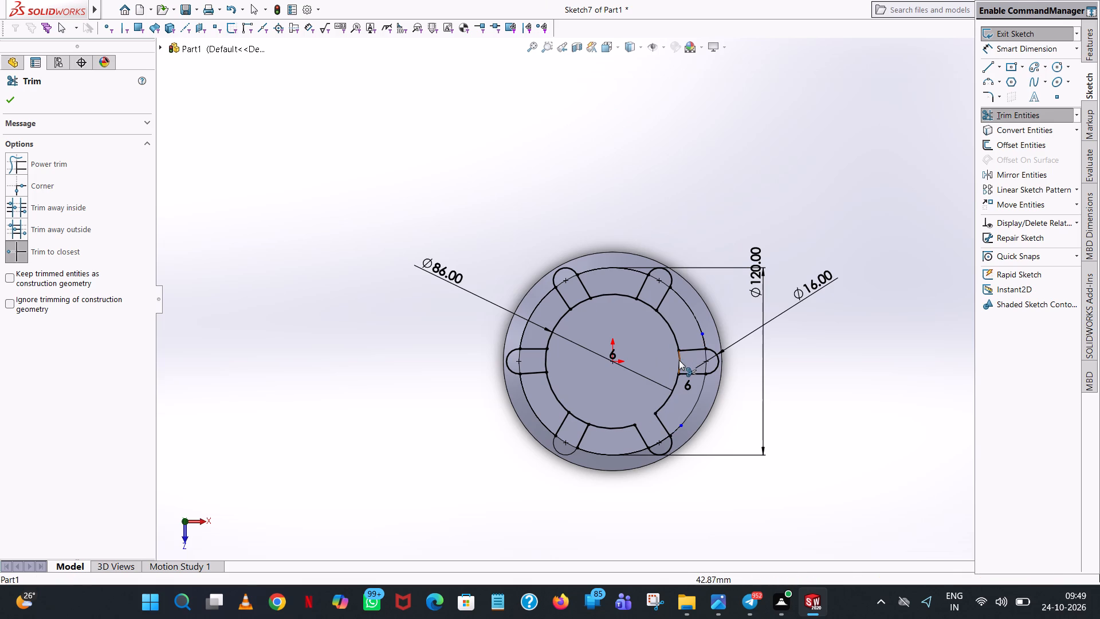
pyautogui.click(679, 360)
pyautogui.click(644, 303)
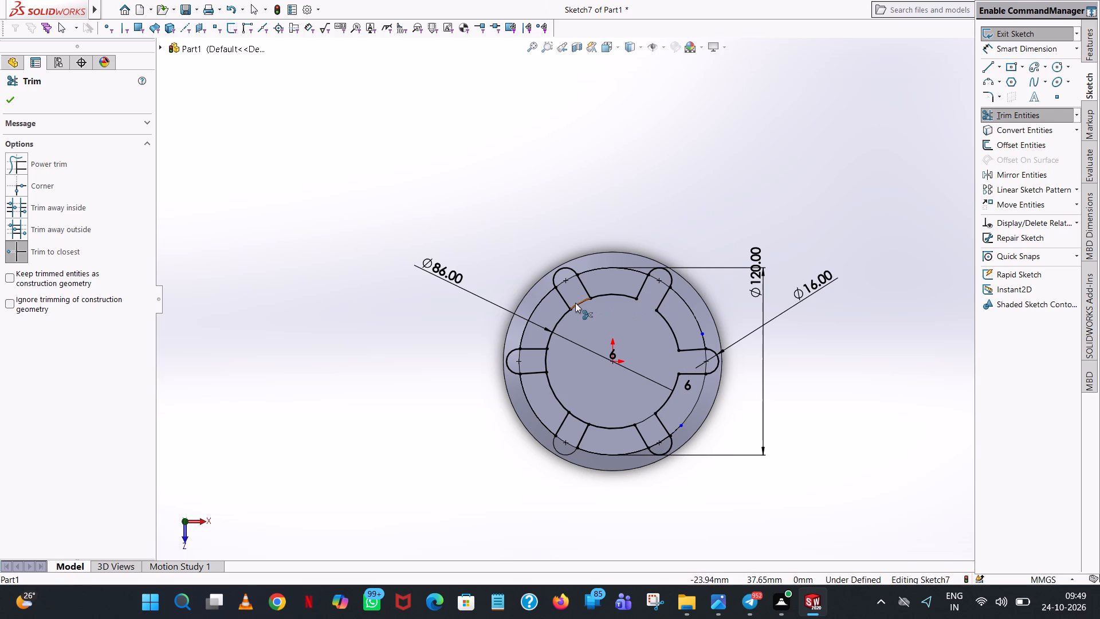
pyautogui.click(575, 302)
pyautogui.click(546, 358)
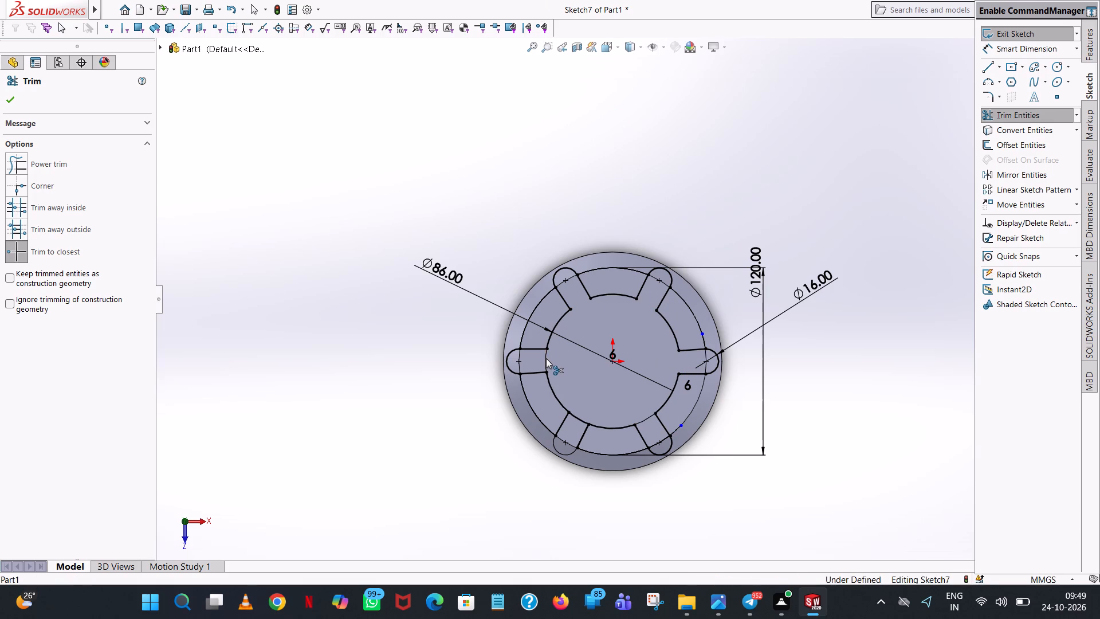
pyautogui.click(576, 417)
pyautogui.click(11, 106)
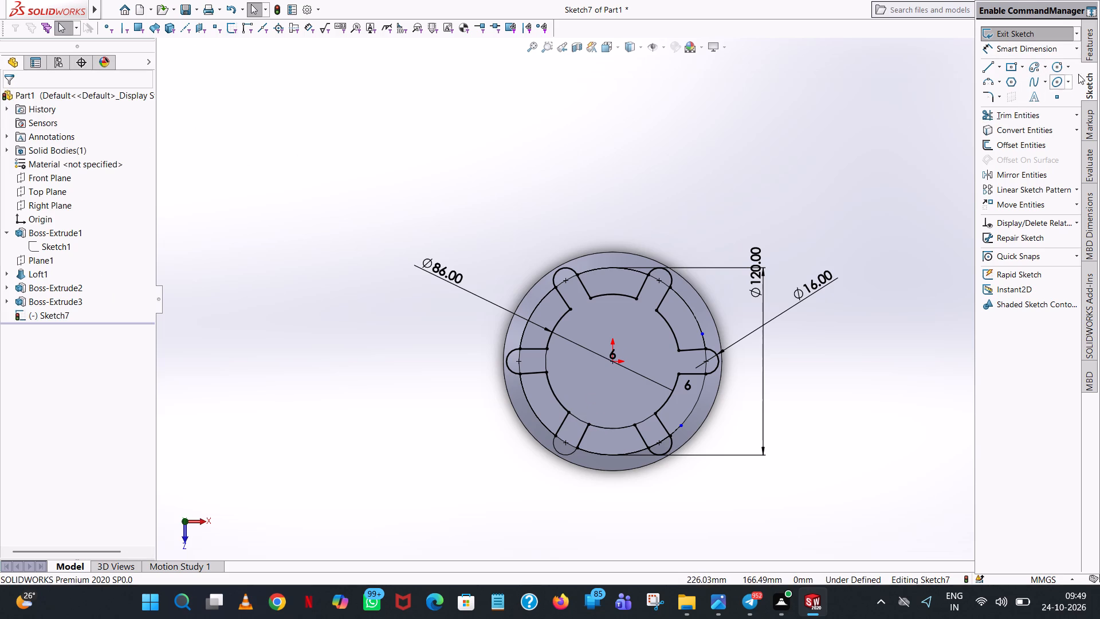
# Start an Extruded Boss/Base from the slot sketch, selecting the central six-armed region and all six rounded slot ends as contours.
pyautogui.click(1091, 46)
pyautogui.click(1028, 34)
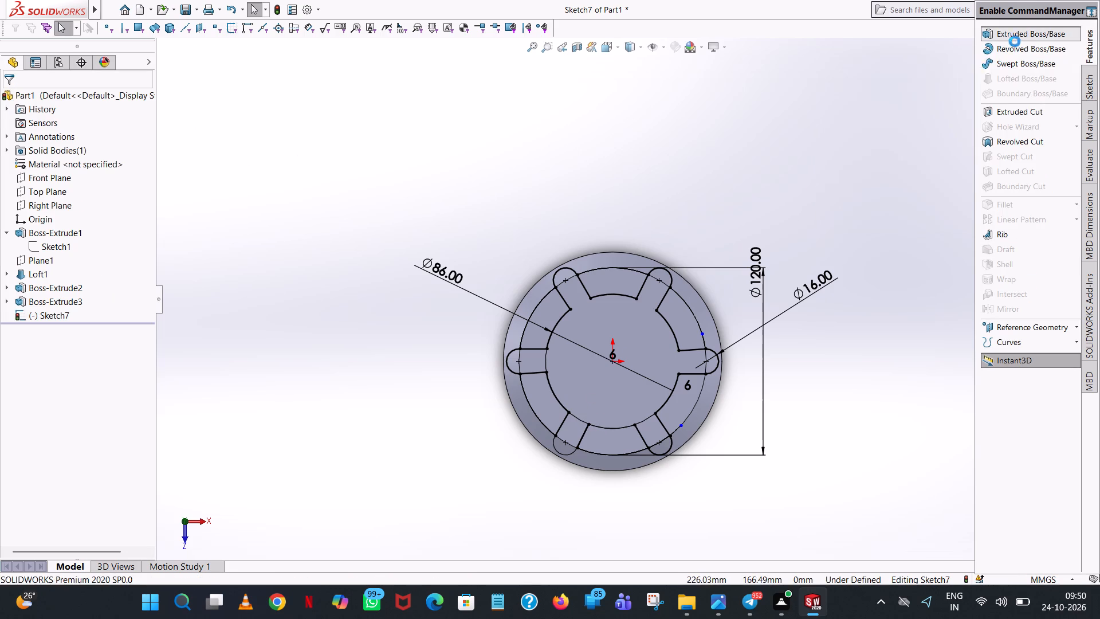
pyautogui.moveTo(840, 387); pyautogui.dragTo(843, 185, button='middle')
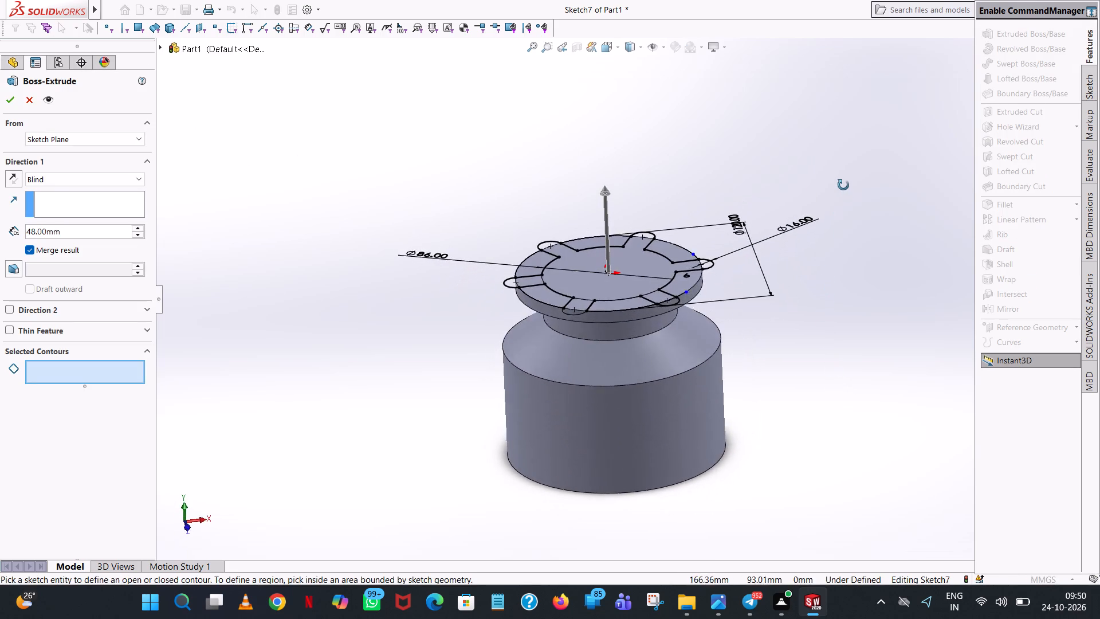
pyautogui.moveTo(843, 185); pyautogui.dragTo(843, 168, button='middle')
pyautogui.click(641, 261)
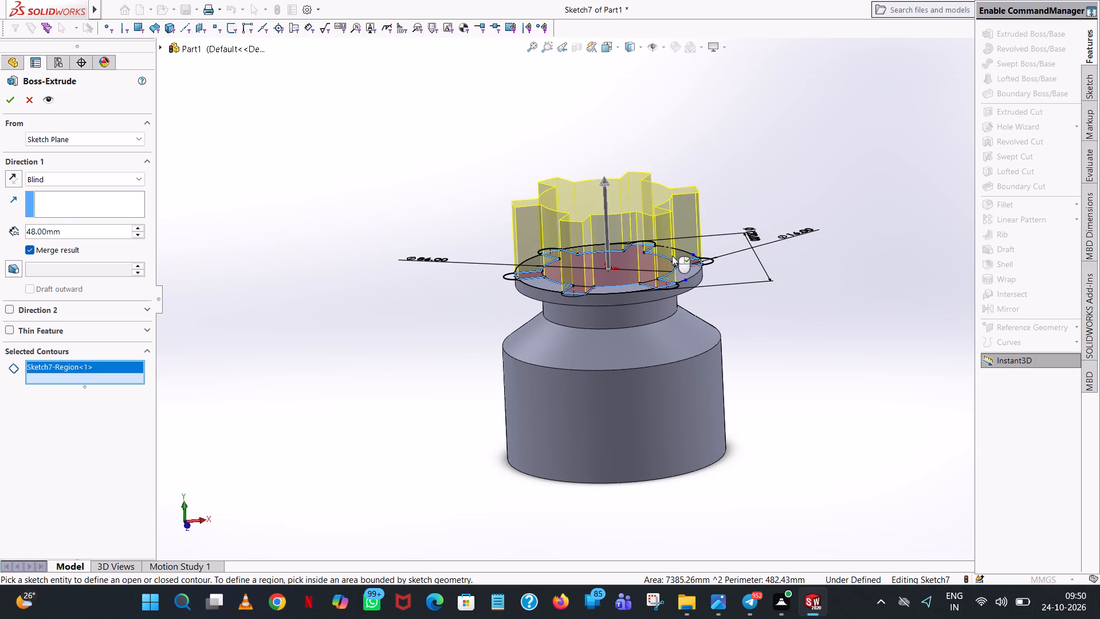
pyautogui.moveTo(720, 260); pyautogui.dragTo(745, 365, button='middle')
pyautogui.scroll(1, 721, 261)
pyautogui.scroll(-5, 748, 336)
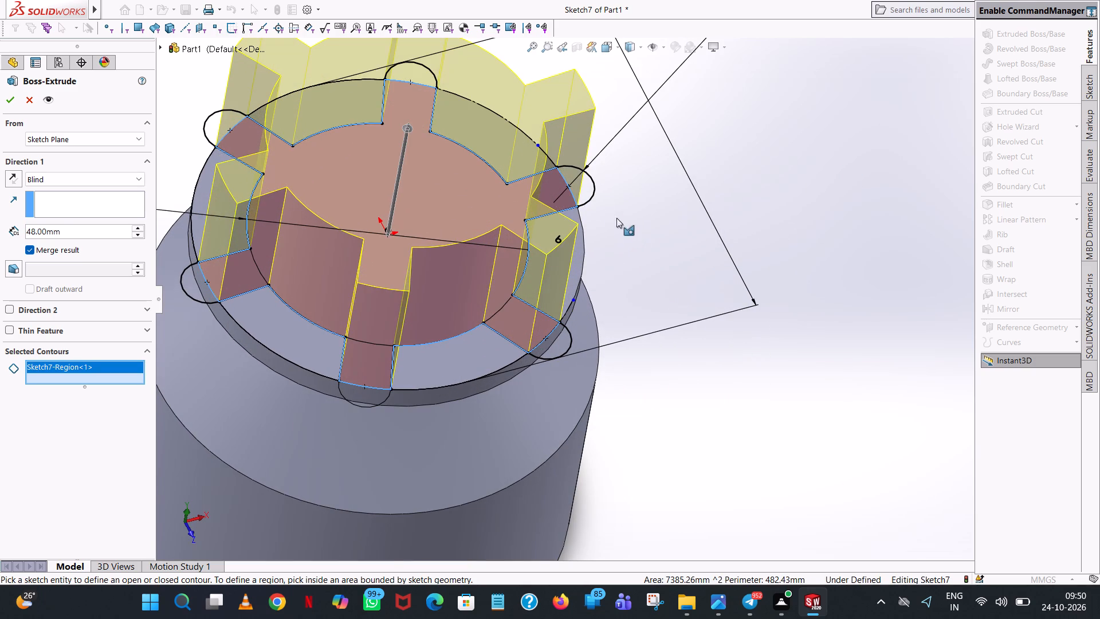
pyautogui.click(584, 185)
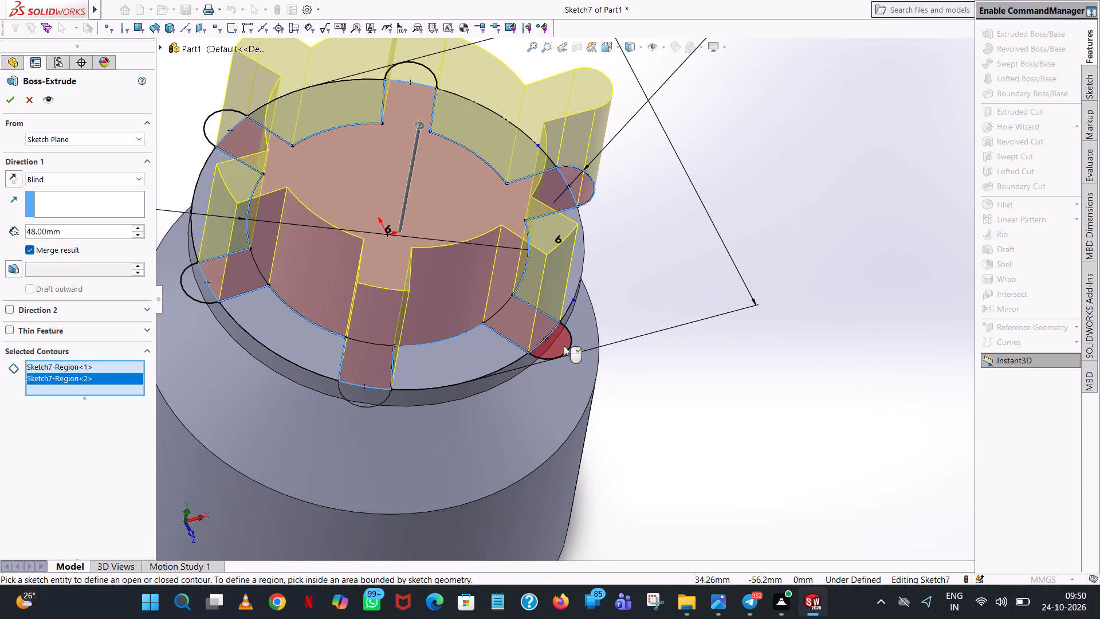
pyautogui.click(564, 346)
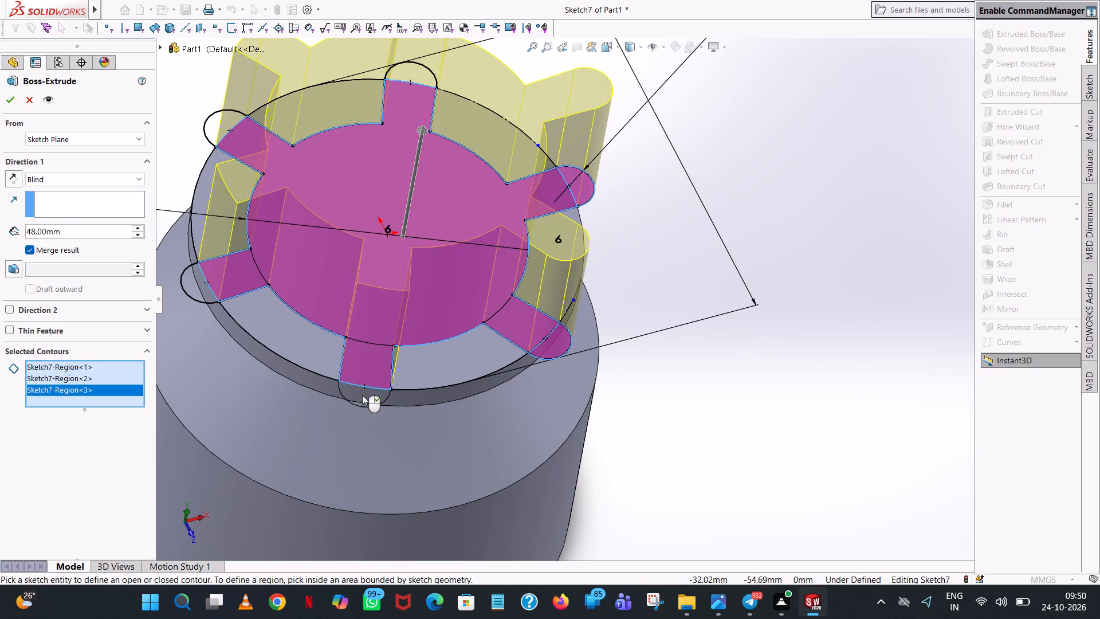
pyautogui.click(362, 395)
pyautogui.click(205, 290)
pyautogui.scroll(4, 218, 253)
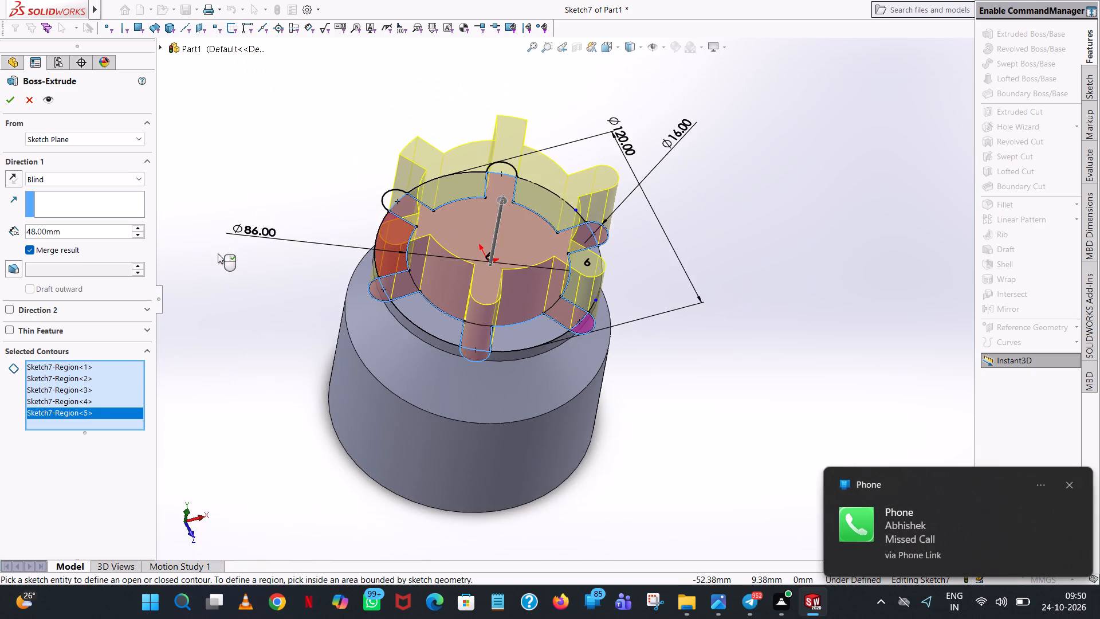
pyautogui.moveTo(219, 253); pyautogui.dragTo(255, 407, button='middle')
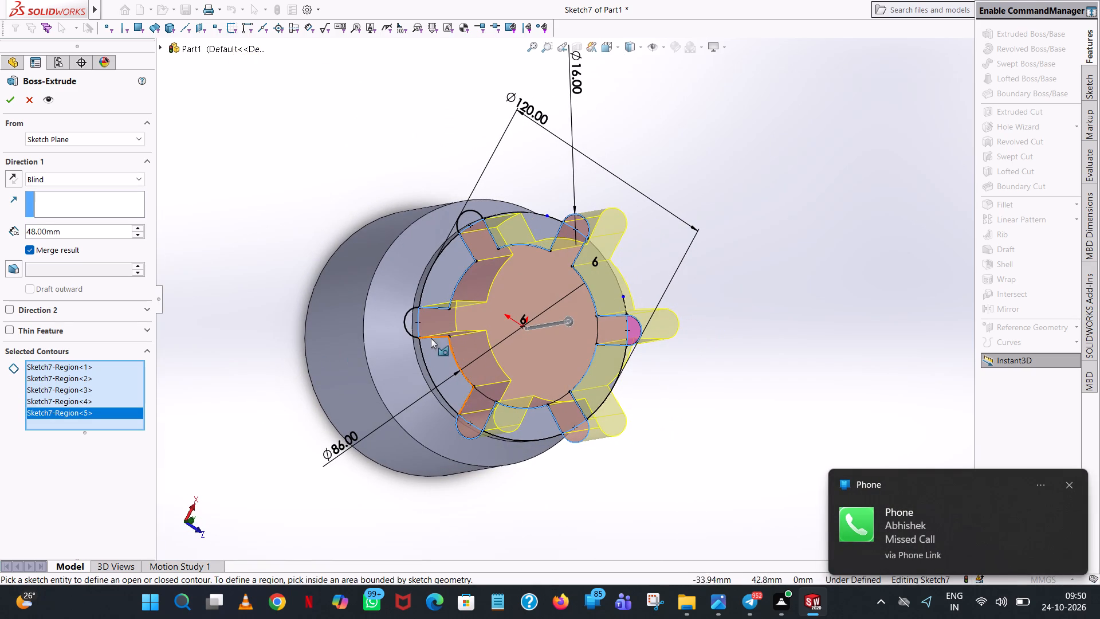
pyautogui.click(412, 318)
pyautogui.click(473, 217)
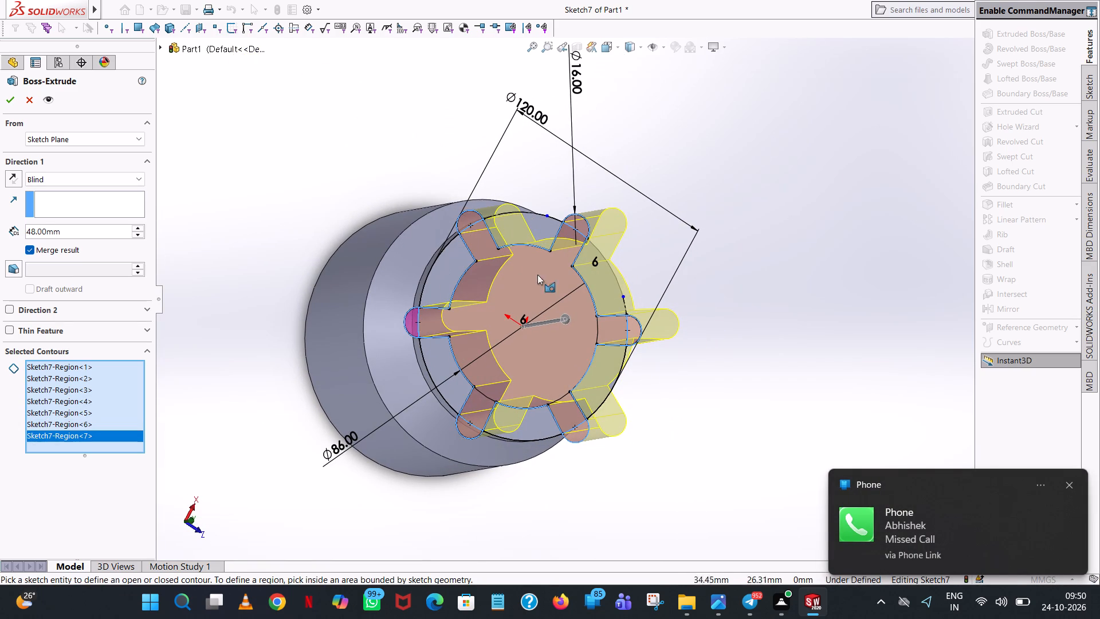
# Reverse the boss extrusion so the six-armed profile runs 48 mm toward the large cylinder, and finish the feature.
pyautogui.moveTo(564, 333); pyautogui.dragTo(522, 165, button='middle')
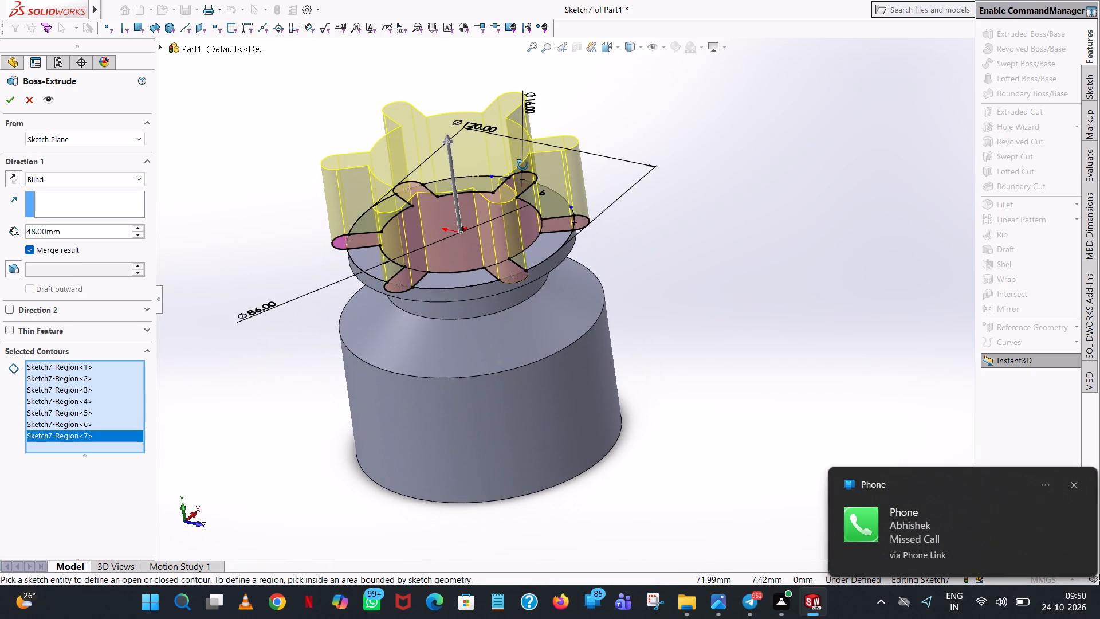
pyautogui.moveTo(522, 165); pyautogui.dragTo(522, 164, button='middle')
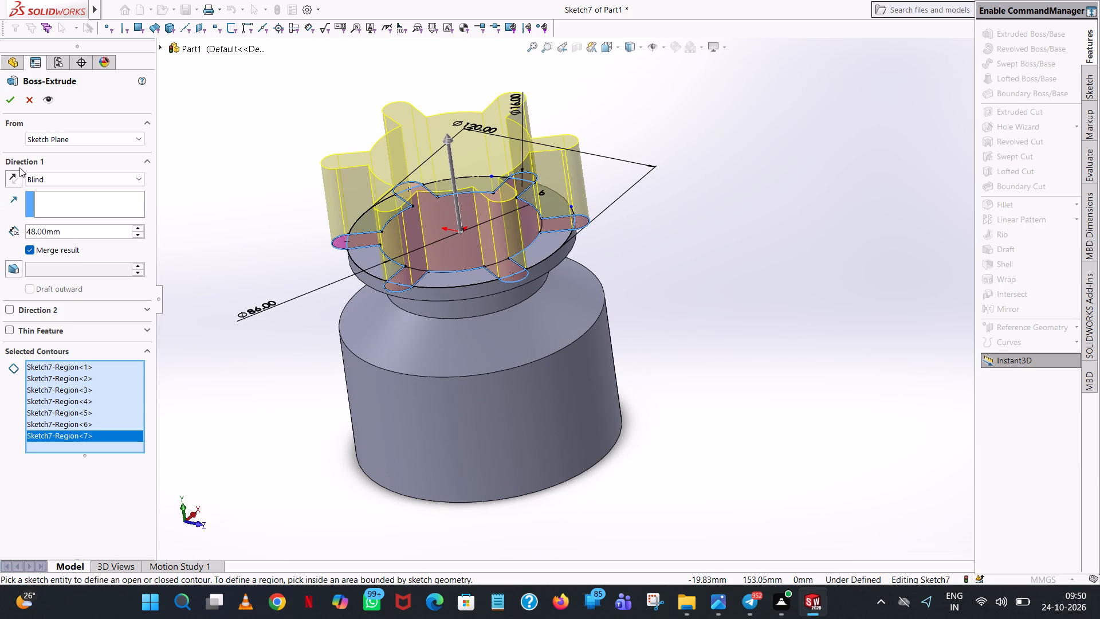
pyautogui.click(14, 173)
pyautogui.moveTo(630, 336); pyautogui.dragTo(628, 289, button='middle')
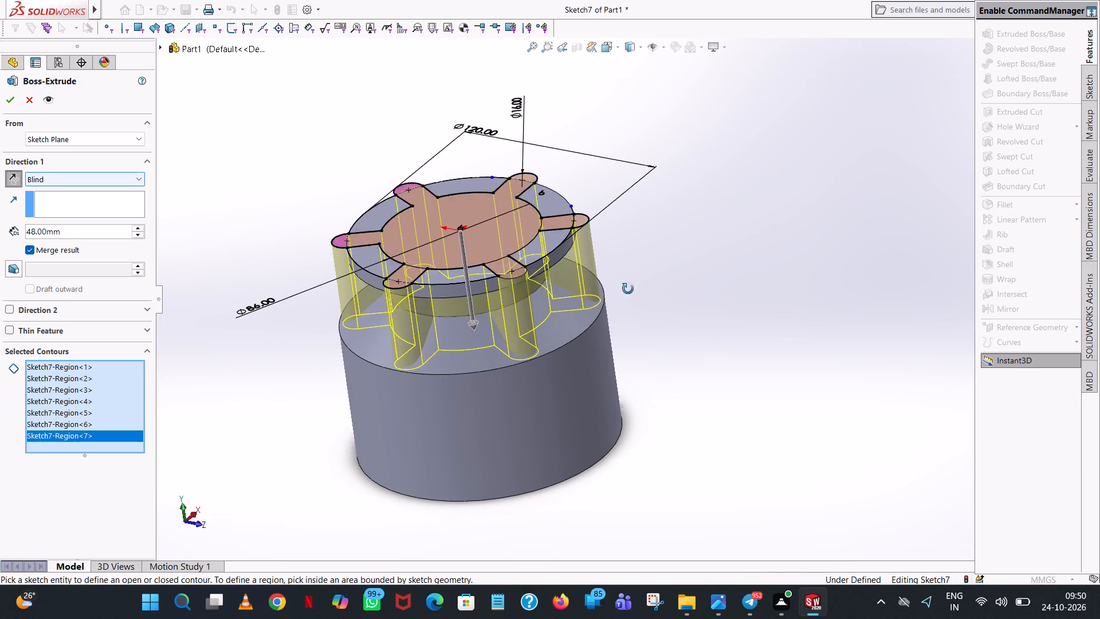
pyautogui.moveTo(628, 289); pyautogui.dragTo(628, 277, button='middle')
pyautogui.scroll(-5, 614, 300)
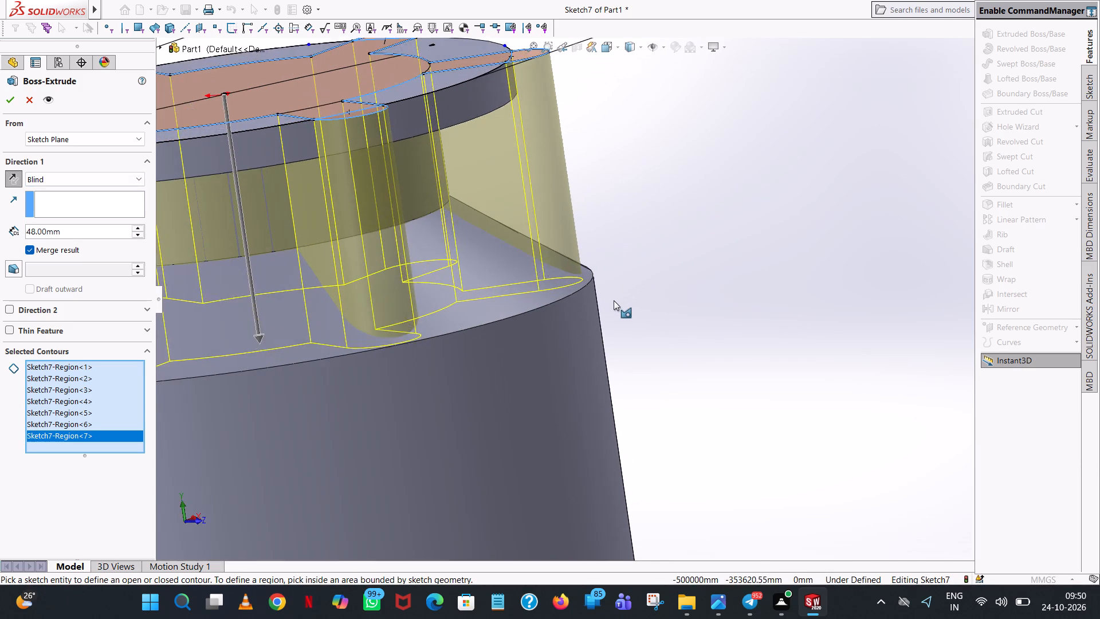
pyautogui.scroll(-1, 614, 300)
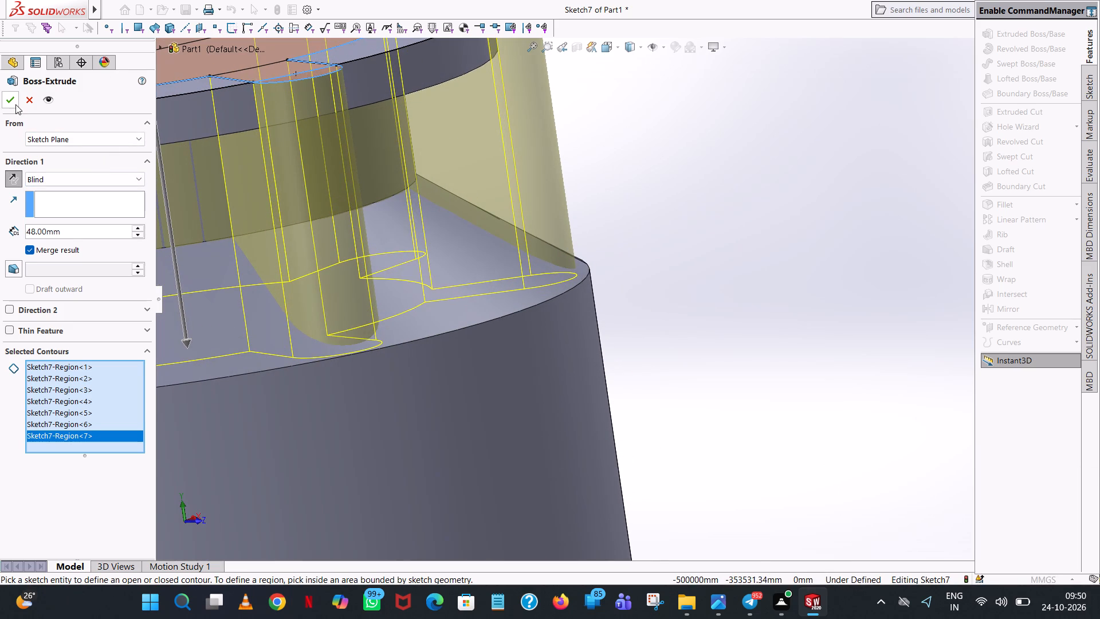
pyautogui.click(15, 104)
pyautogui.click(736, 238)
# Start an Extruded Cut with a new sketch on the six-lobed end face of the part.
pyautogui.scroll(4, 733, 241)
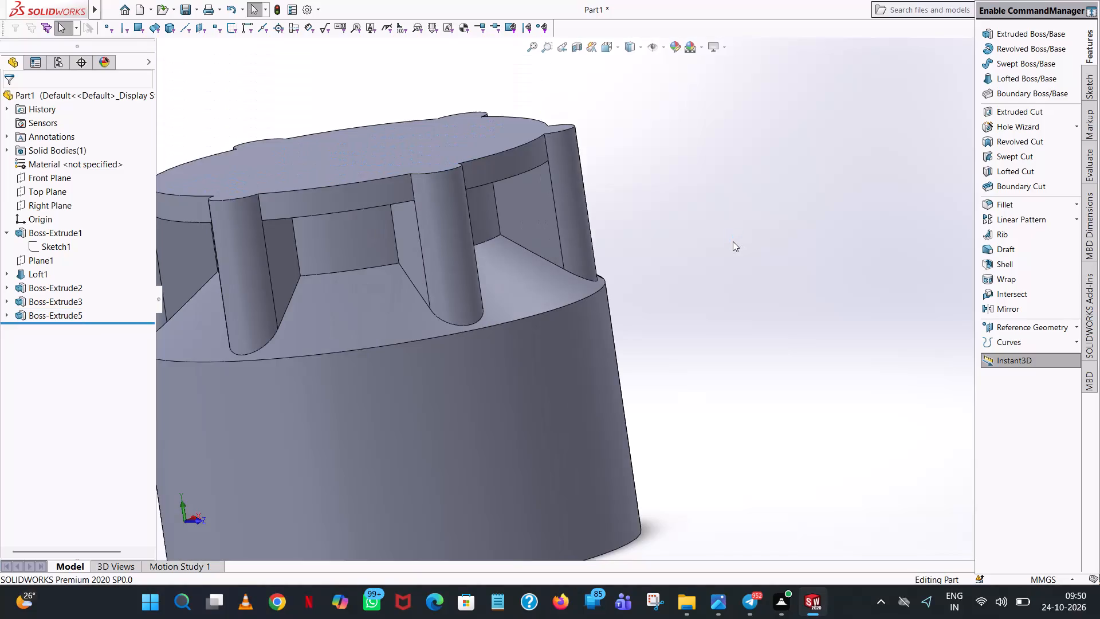
pyautogui.moveTo(733, 241); pyautogui.dragTo(832, 185, button='middle')
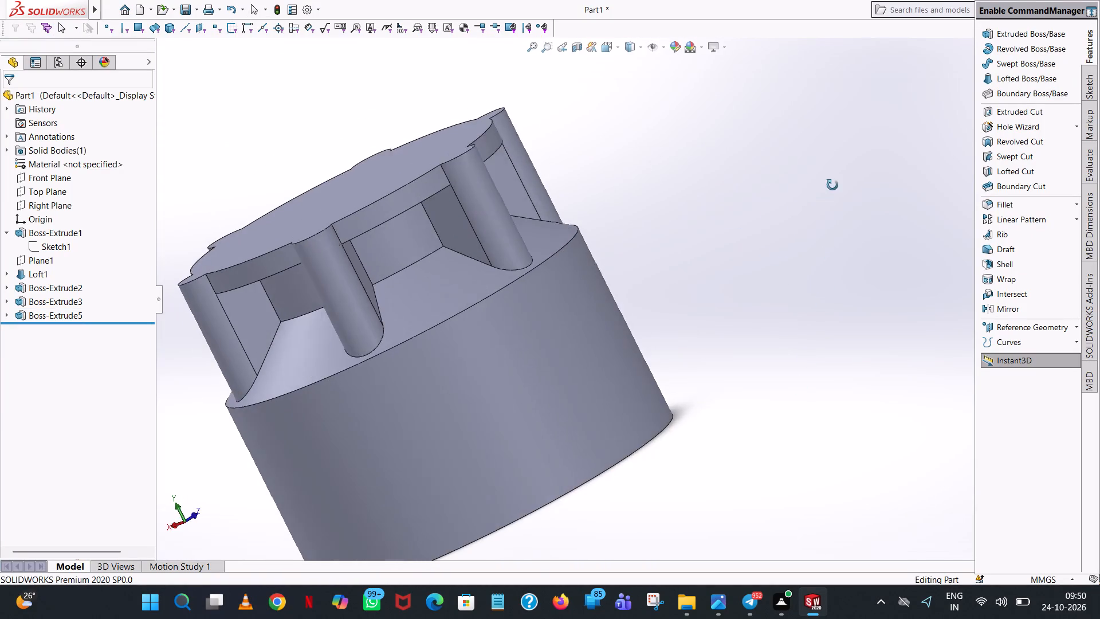
pyautogui.moveTo(832, 185); pyautogui.dragTo(837, 182, button='middle')
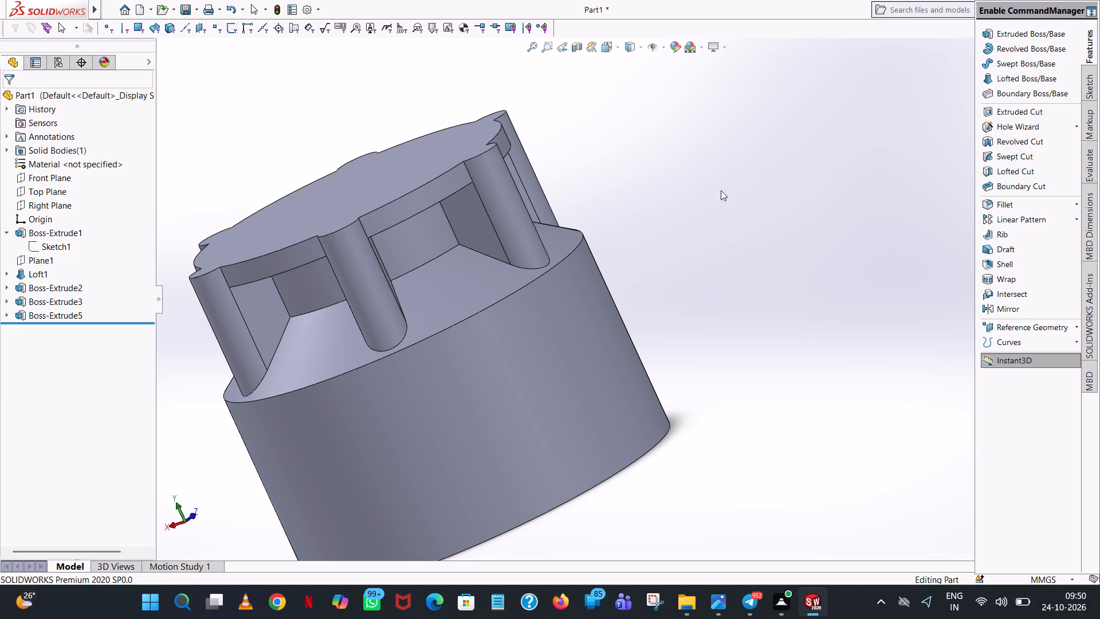
pyautogui.moveTo(379, 136); pyautogui.dragTo(445, 358, button='middle')
pyautogui.scroll(1, 434, 315)
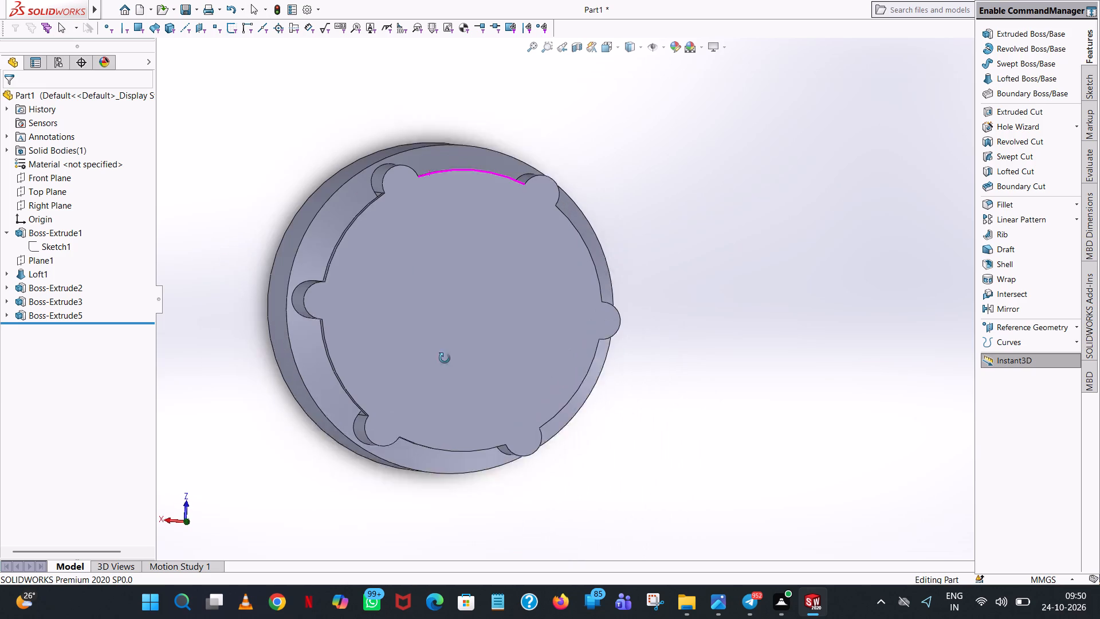
pyautogui.moveTo(445, 358); pyautogui.dragTo(446, 363, button='middle')
pyautogui.click(1013, 107)
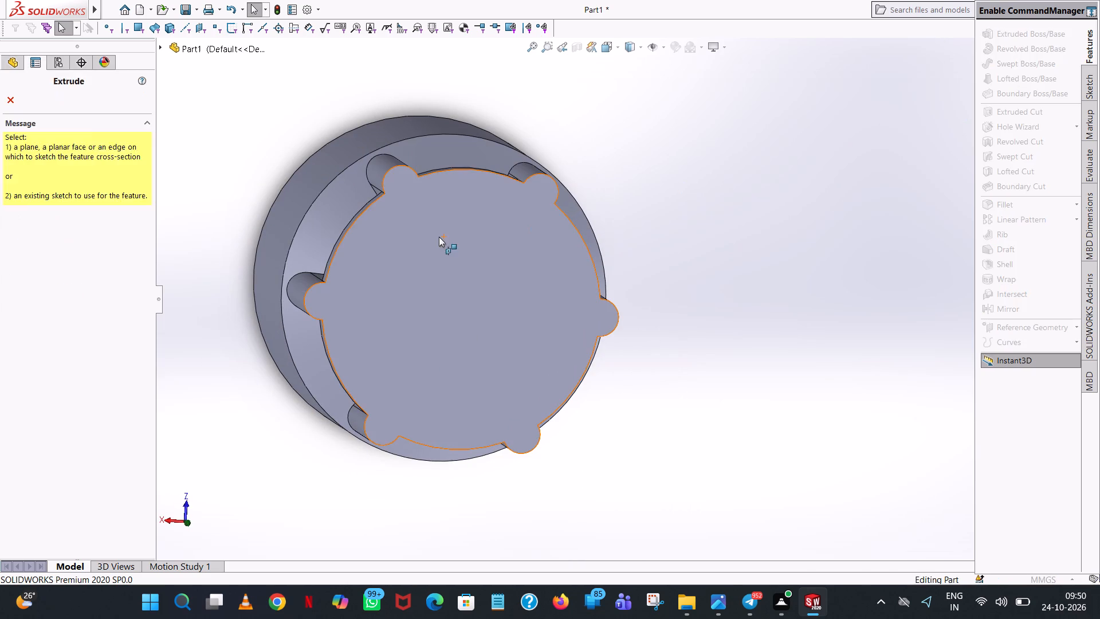
pyautogui.click(439, 237)
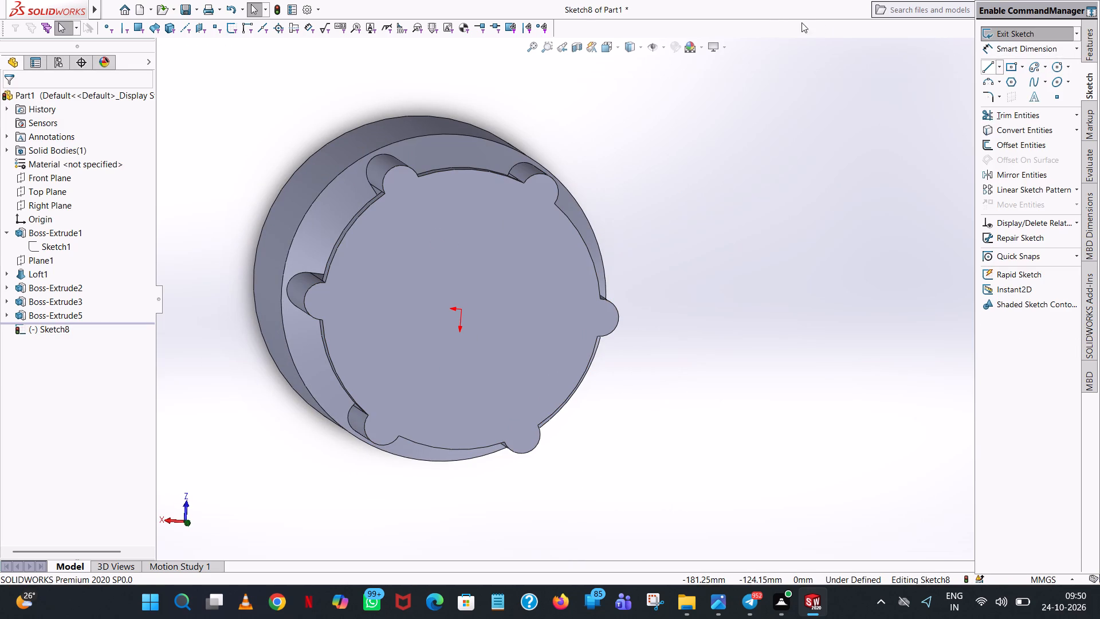
pyautogui.click(616, 44)
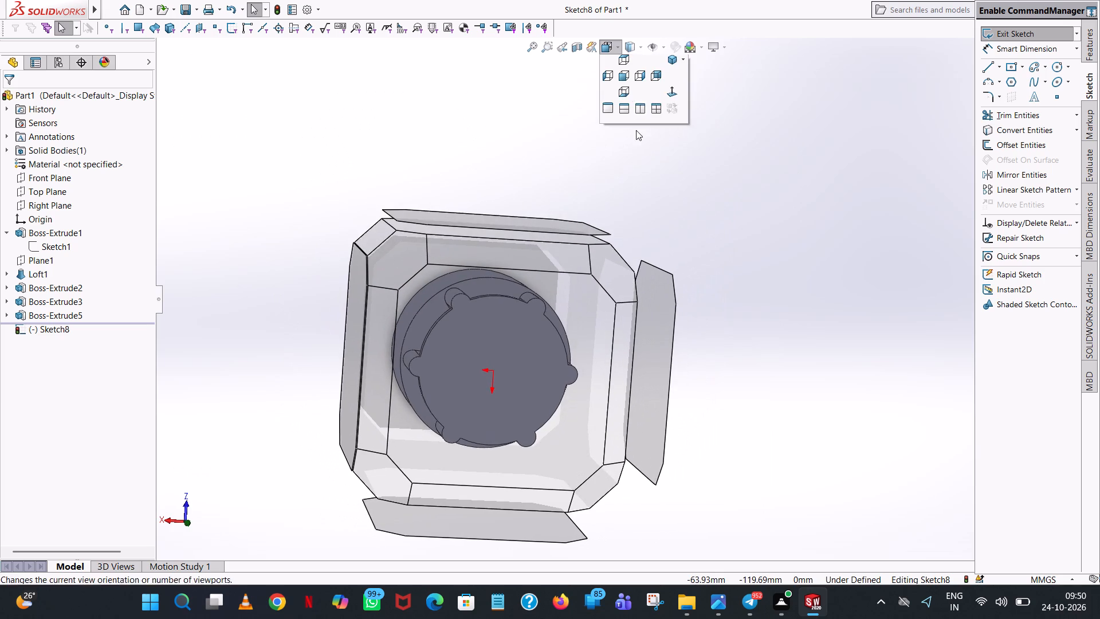
pyautogui.click(673, 114)
# Sketch a 4 mm radius circle concentric with the rounded lobe on the positive X side.
pyautogui.click(1053, 66)
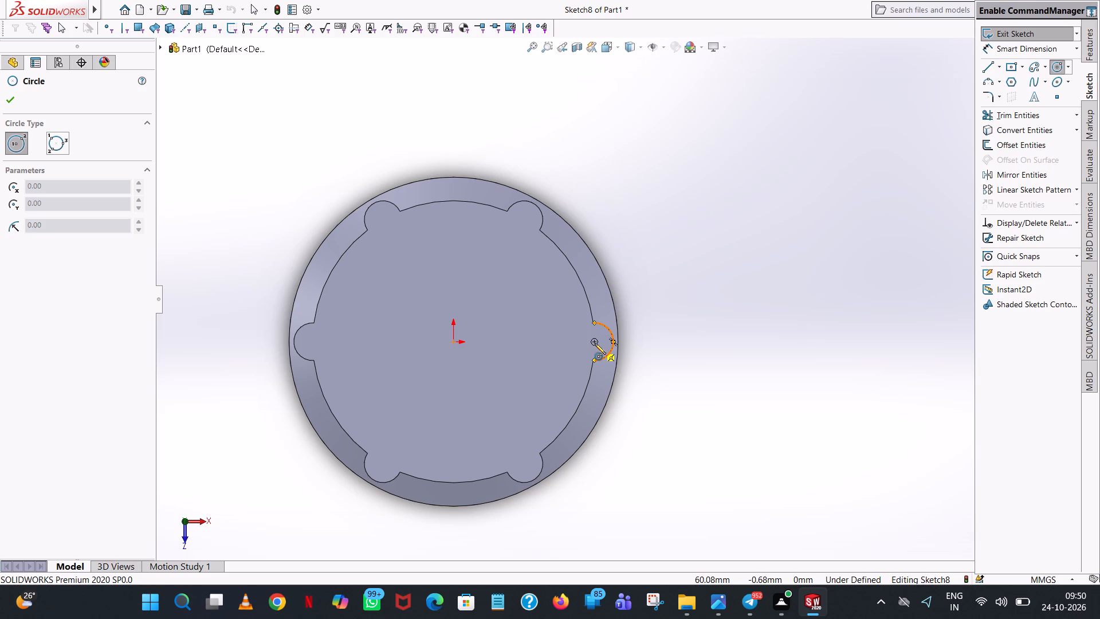
pyautogui.click(595, 343)
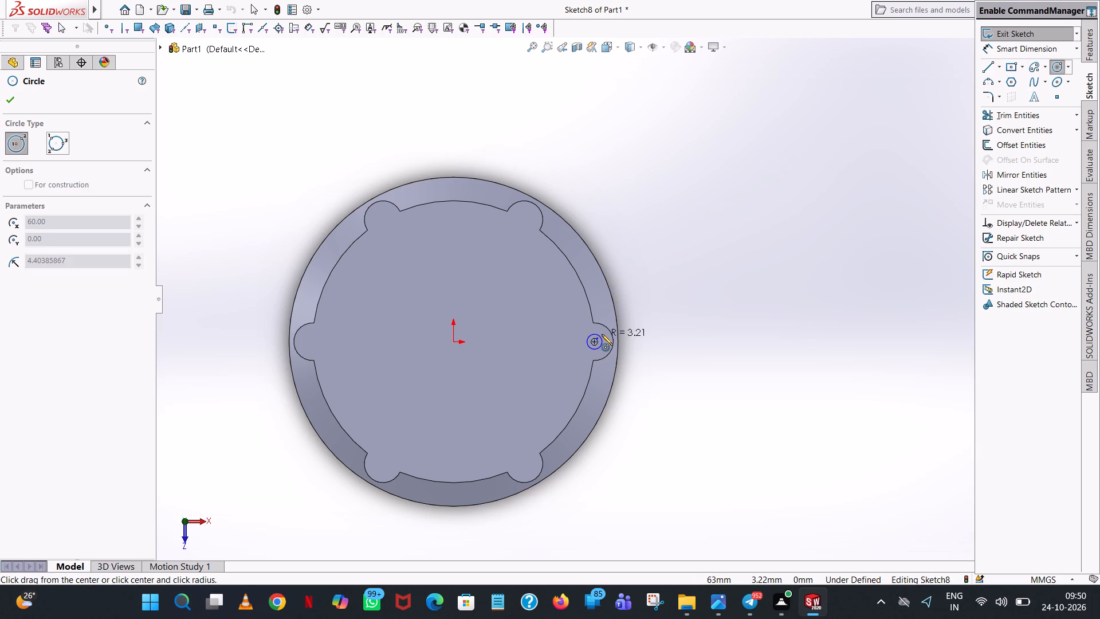
pyautogui.scroll(-7, 602, 334)
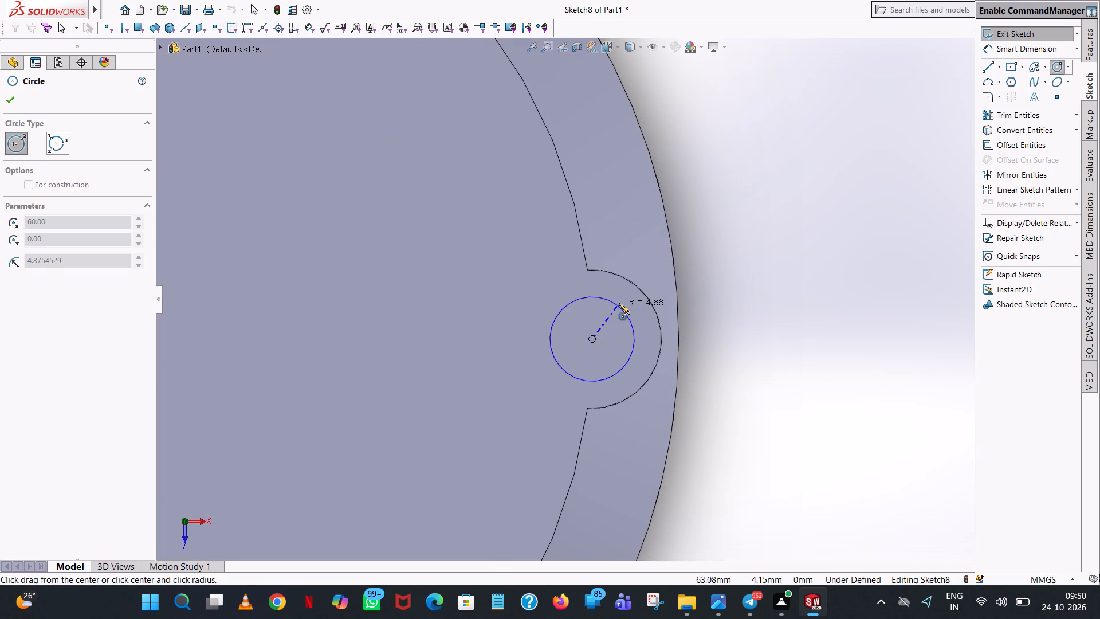
pyautogui.click(619, 303)
pyautogui.press('4')
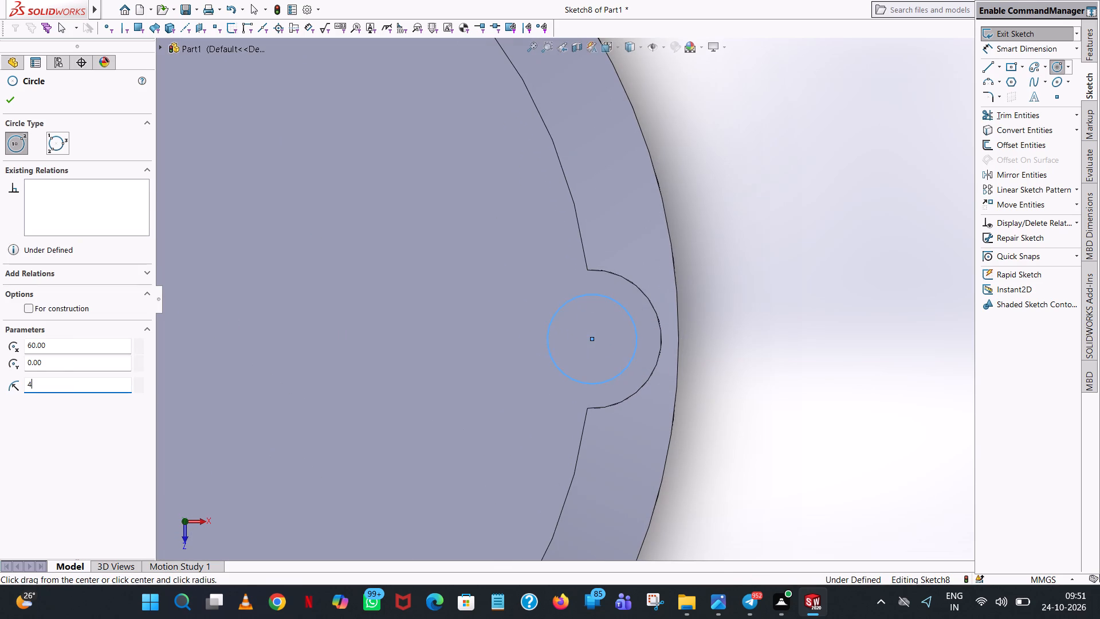
pyautogui.press('Return')
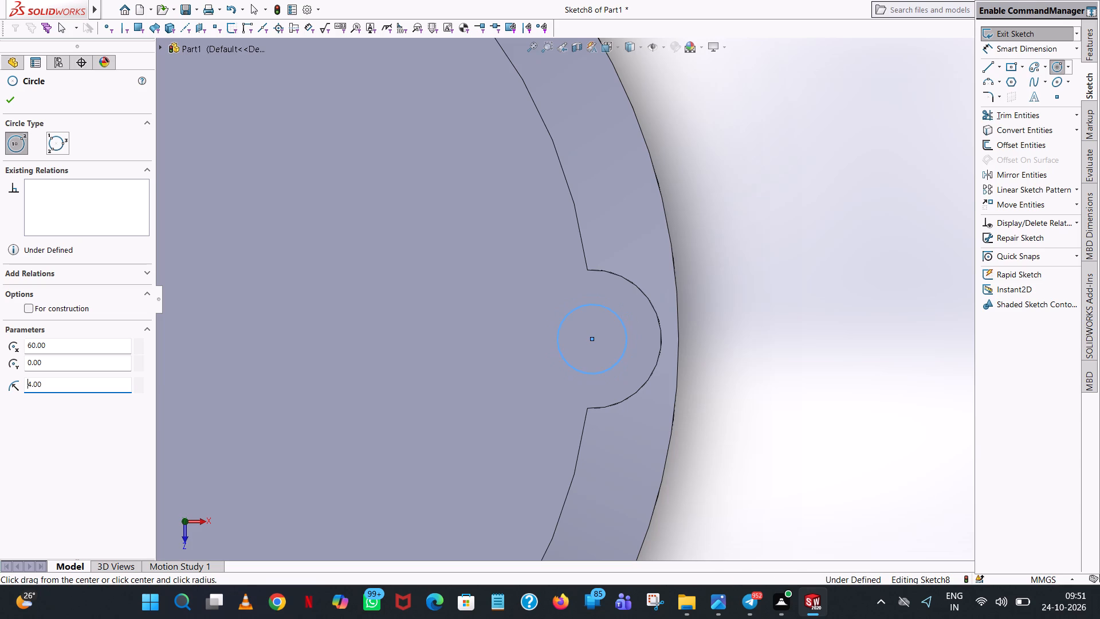
pyautogui.click(14, 97)
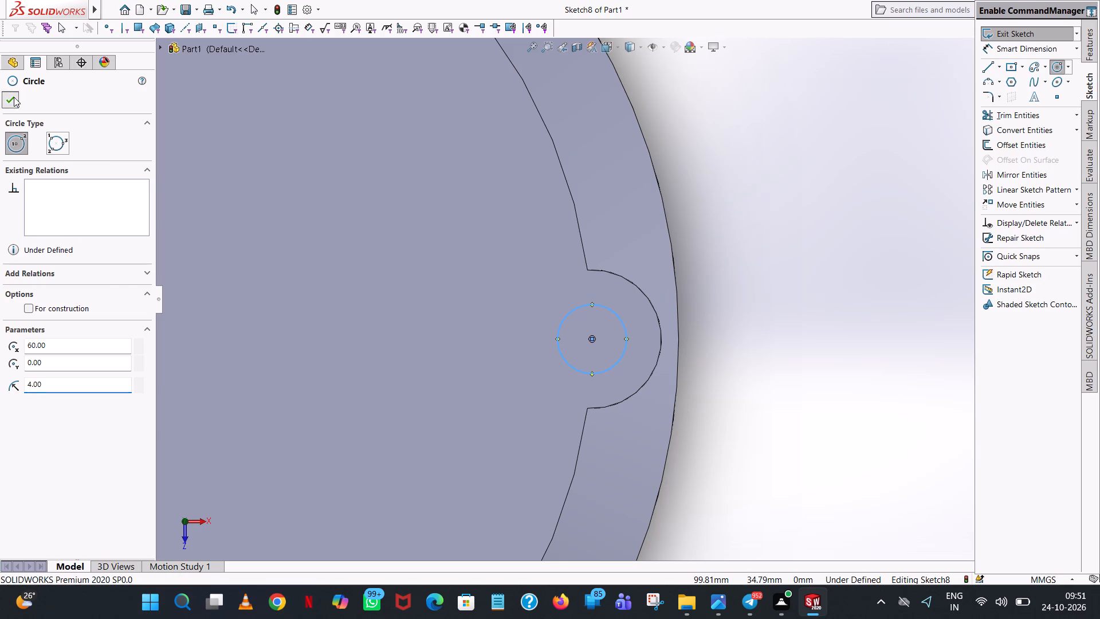
pyautogui.click(843, 177)
# Dimension the small lobe circle's diameter as 8 mm.
pyautogui.scroll(6, 734, 276)
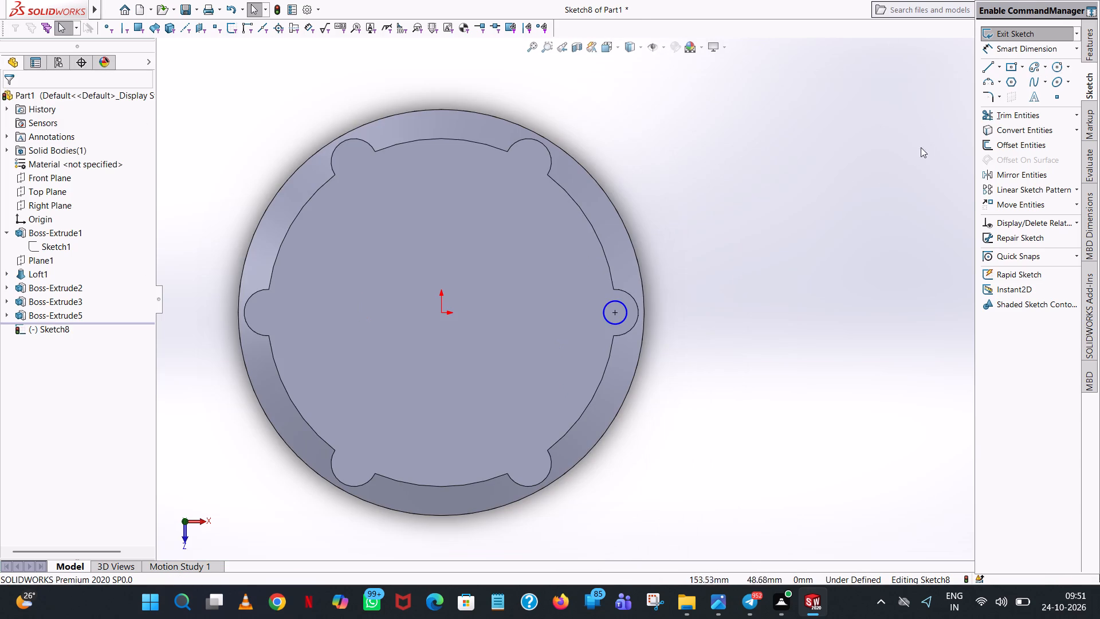
pyautogui.click(1032, 50)
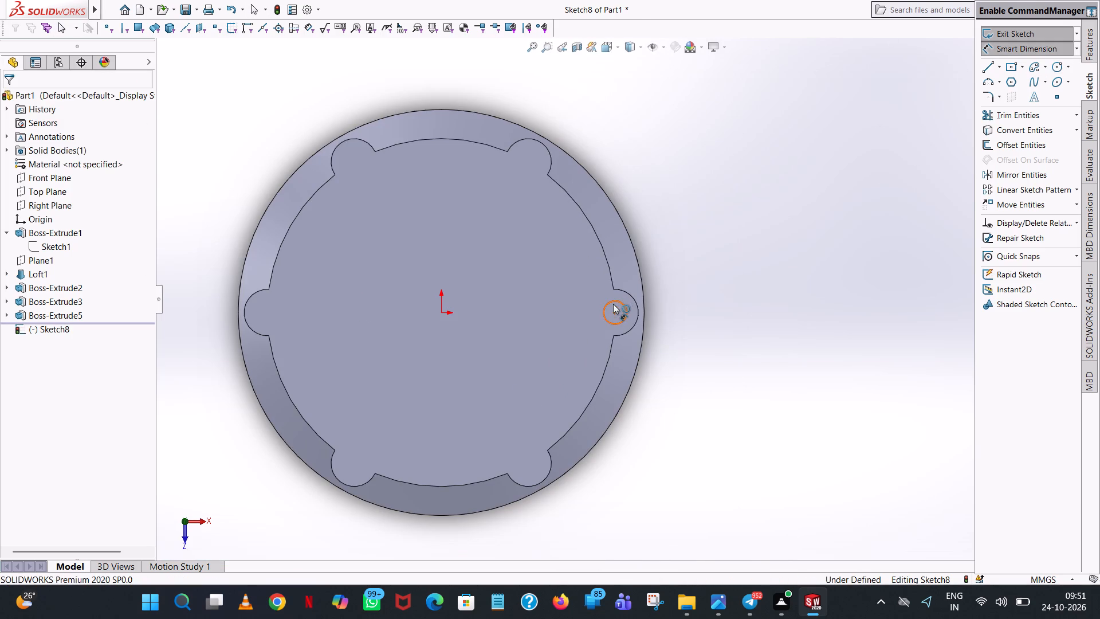
pyautogui.click(620, 300)
pyautogui.click(850, 240)
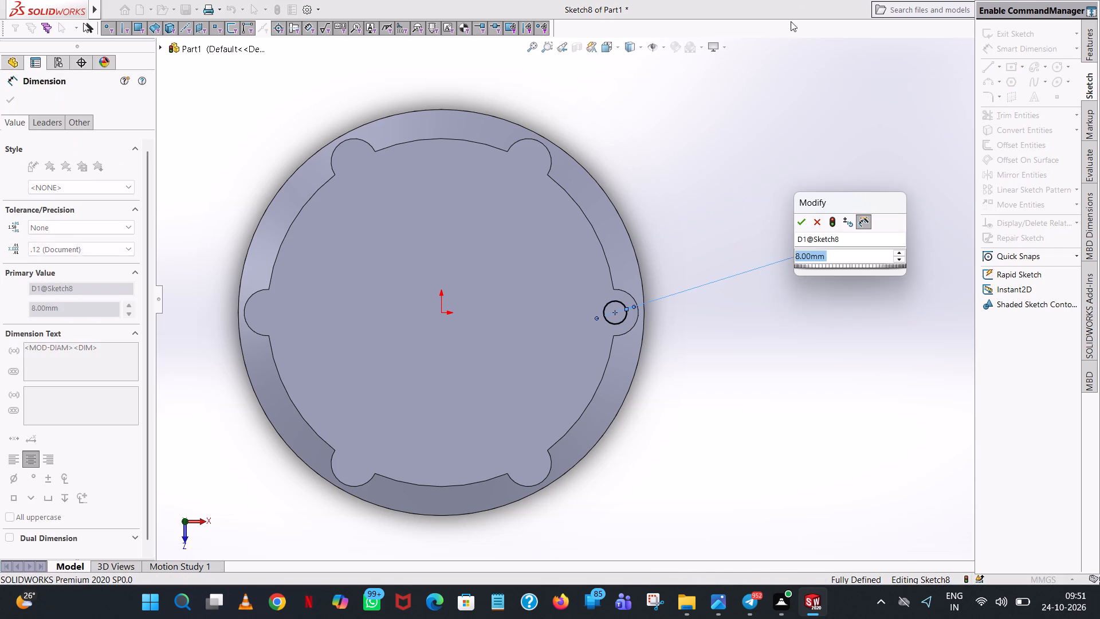
pyautogui.click(802, 224)
pyautogui.click(558, 84)
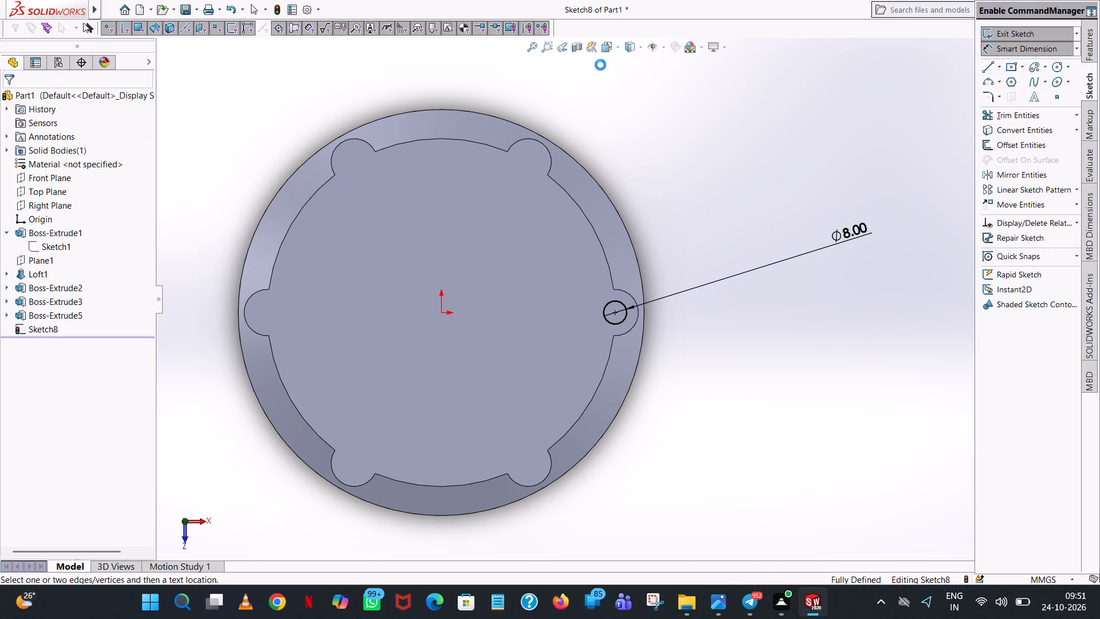
# Create a circular sketch pattern of the 8 mm circle with 6 equally spaced instances over 360 degrees about the origin.
pyautogui.click(1079, 185)
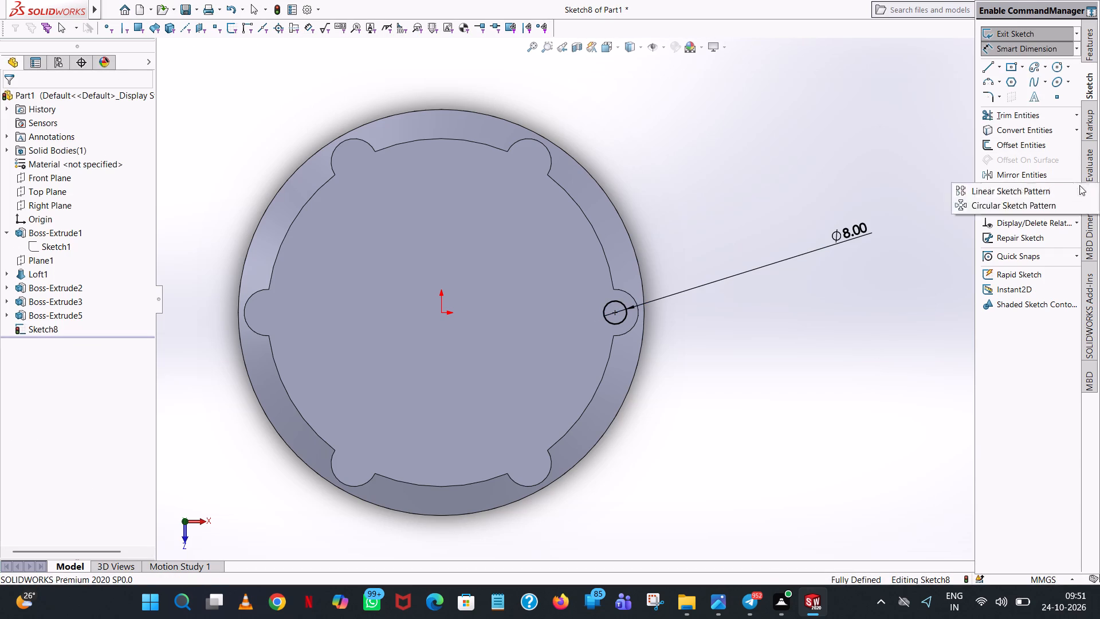
pyautogui.click(1079, 187)
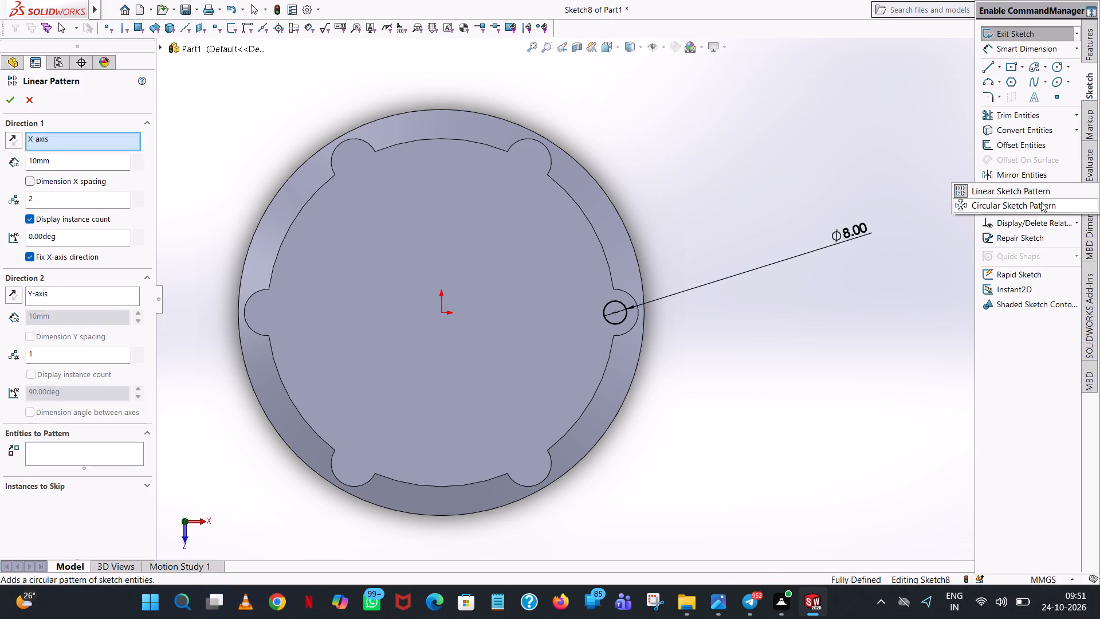
pyautogui.click(1040, 202)
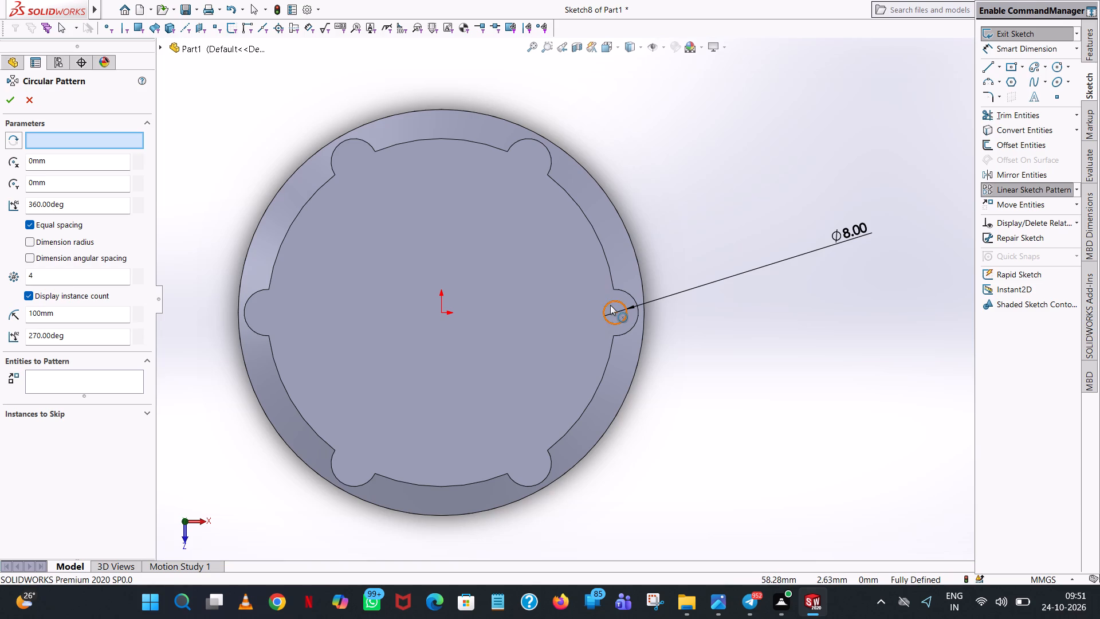
pyautogui.click(610, 305)
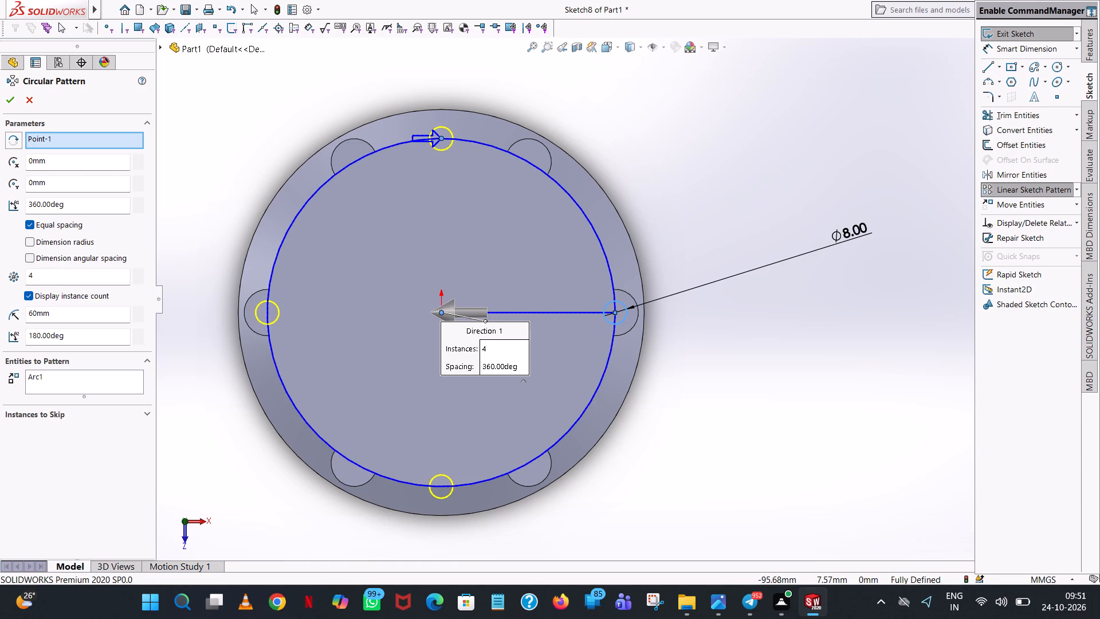
pyautogui.click(136, 271)
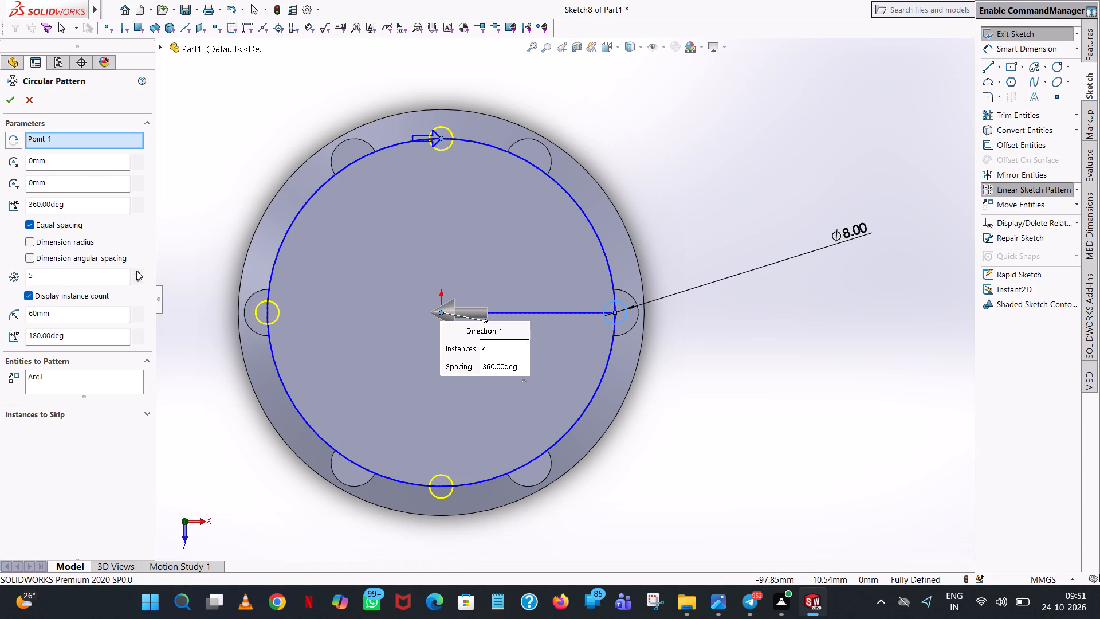
pyautogui.click(136, 271)
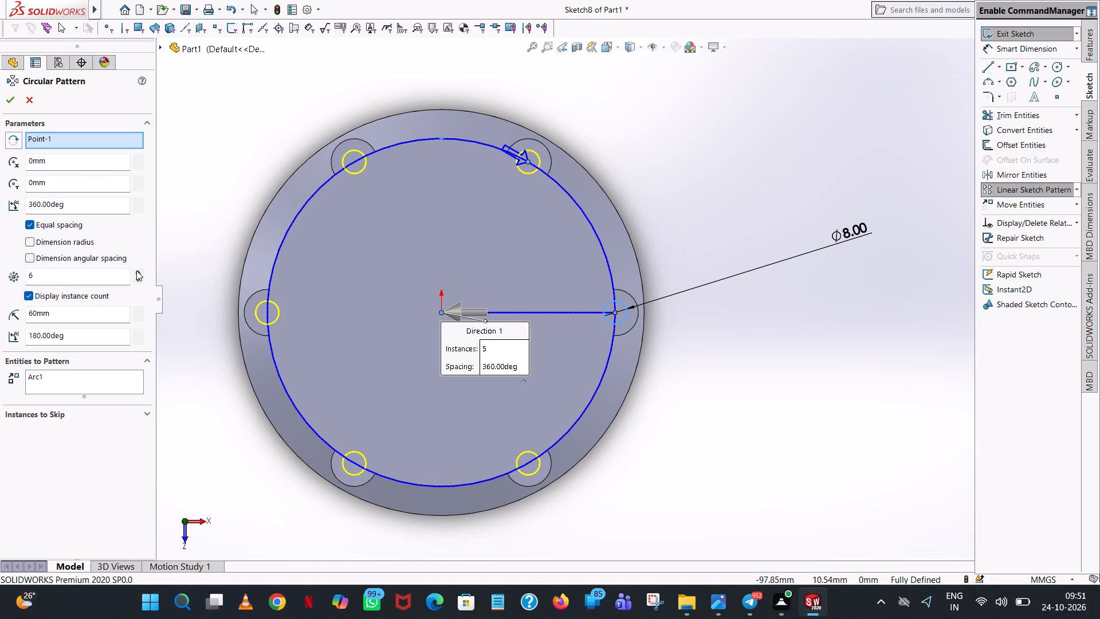
pyautogui.click(7, 101)
pyautogui.click(748, 190)
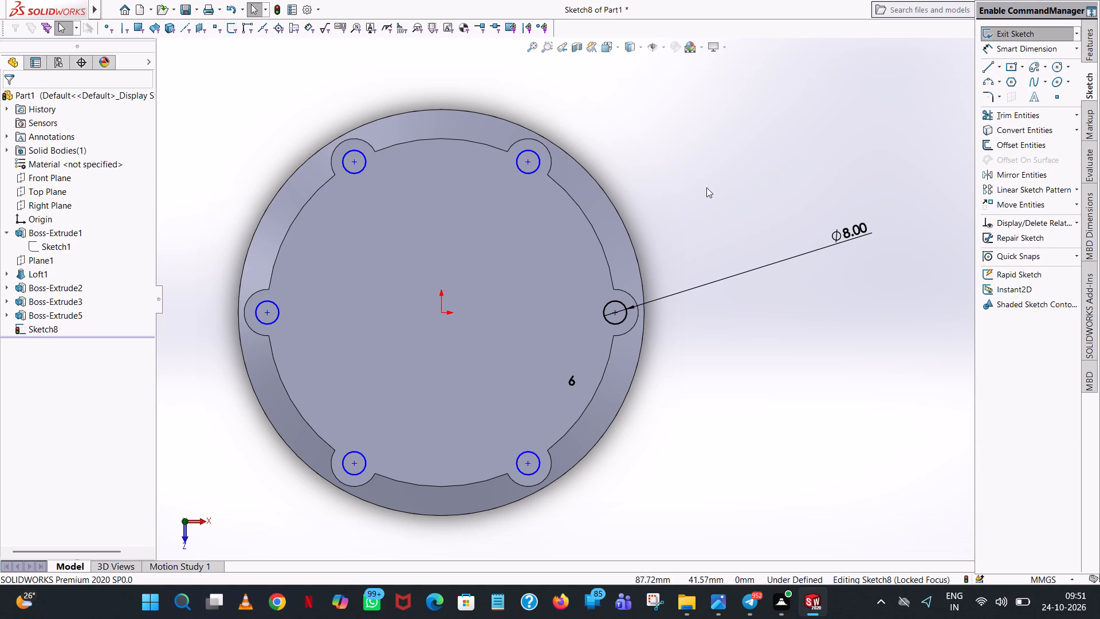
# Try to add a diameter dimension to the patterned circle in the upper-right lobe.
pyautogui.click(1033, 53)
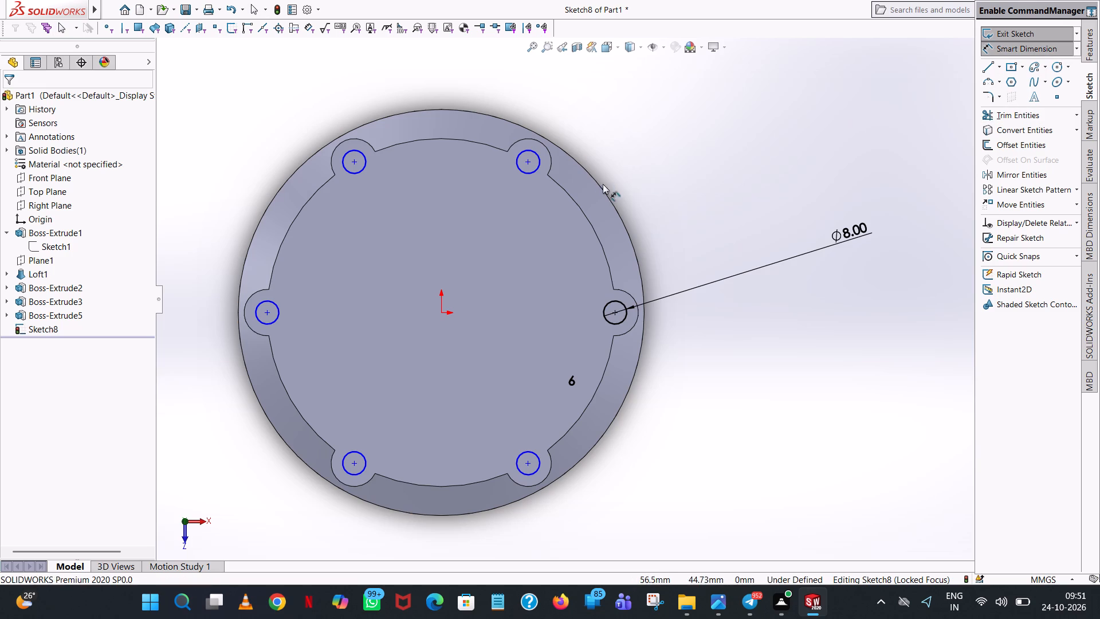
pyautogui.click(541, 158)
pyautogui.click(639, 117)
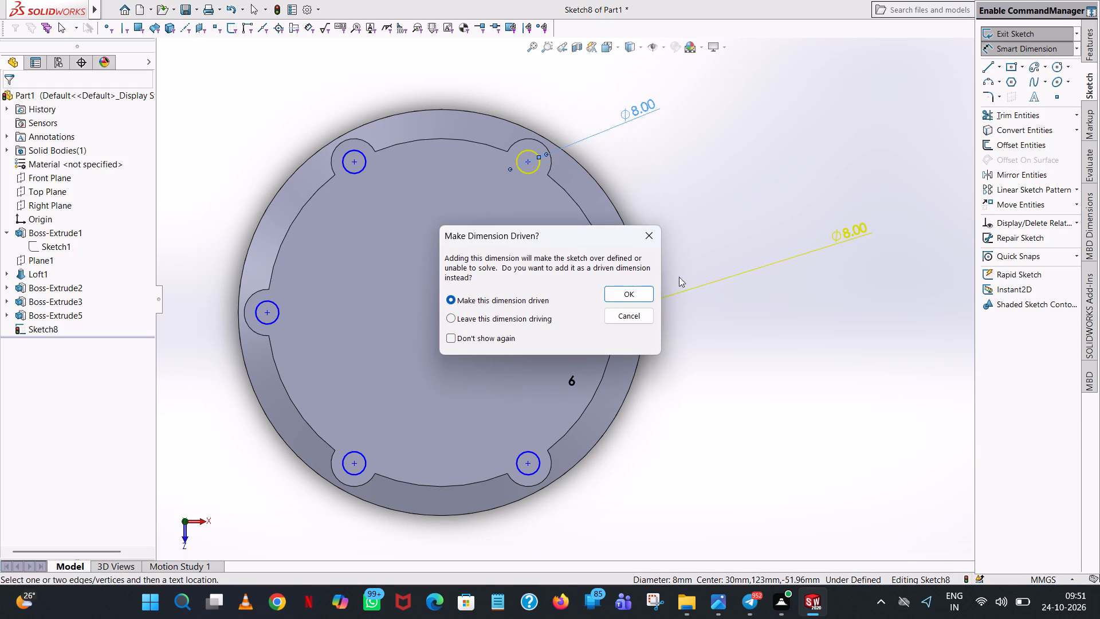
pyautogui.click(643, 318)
# Add a vertical dimension between the origin and the centre of the patterned circle in the lower-right lobe.
pyautogui.click(527, 463)
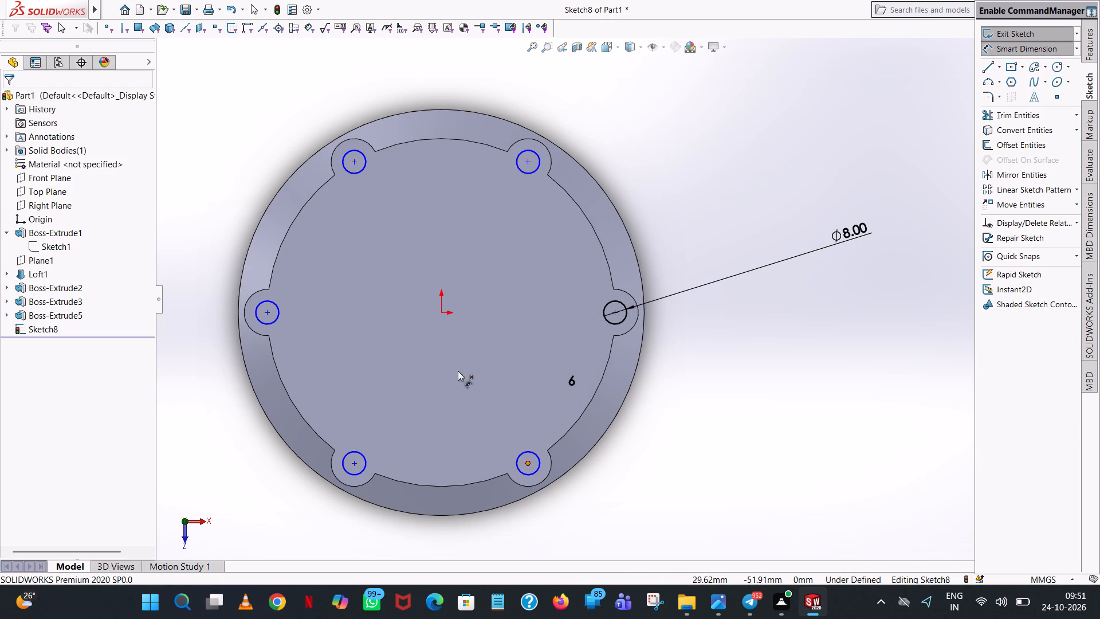
pyautogui.click(439, 313)
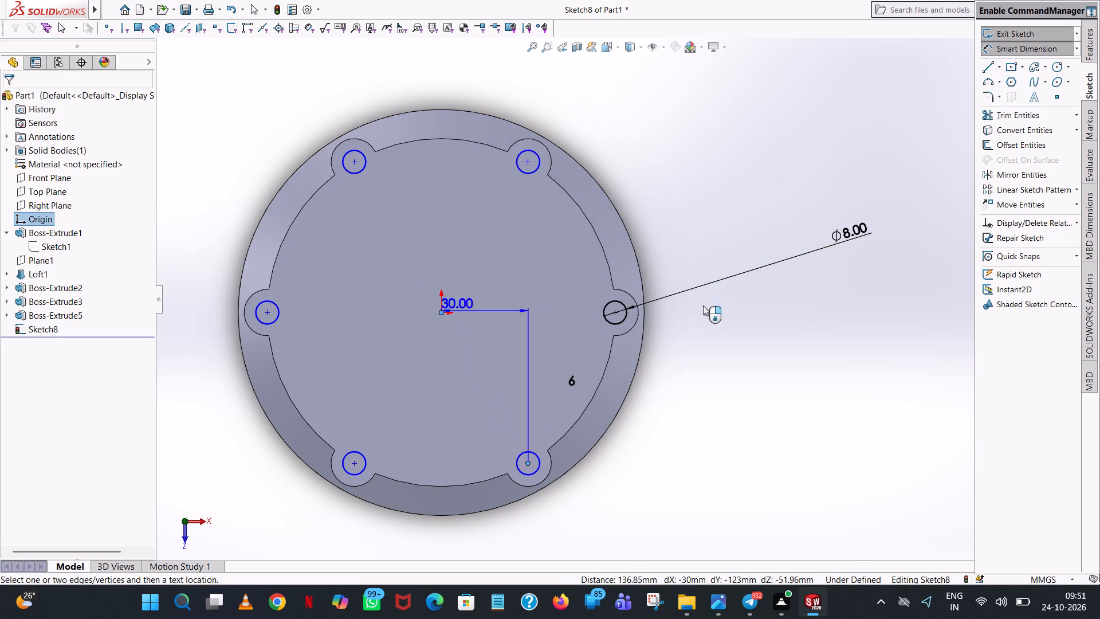
pyautogui.click(874, 331)
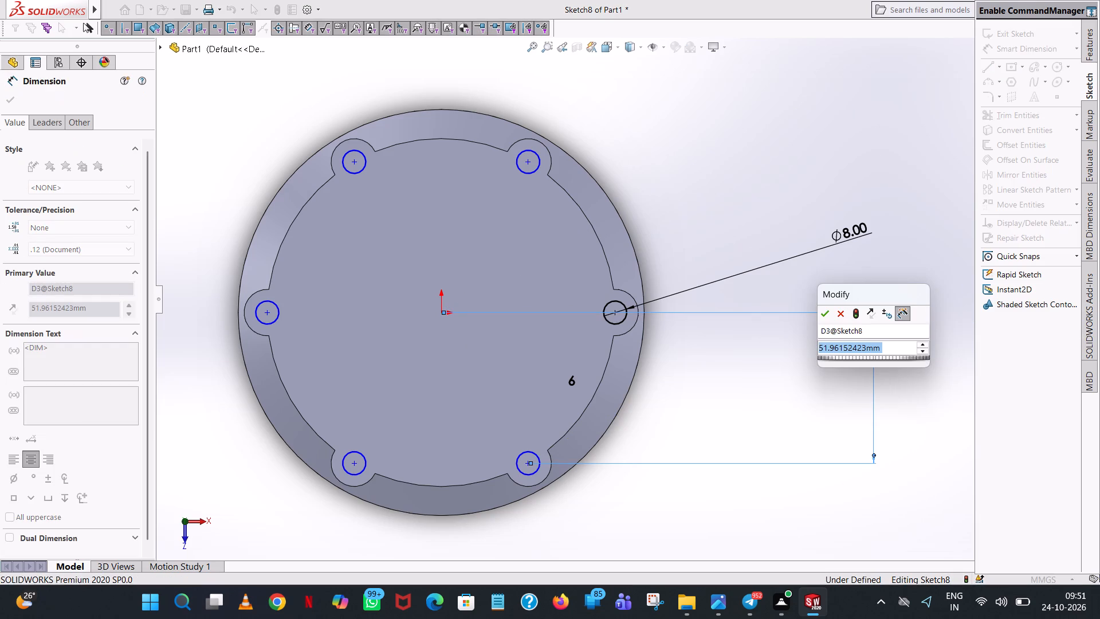
pyautogui.click(828, 317)
pyautogui.click(781, 232)
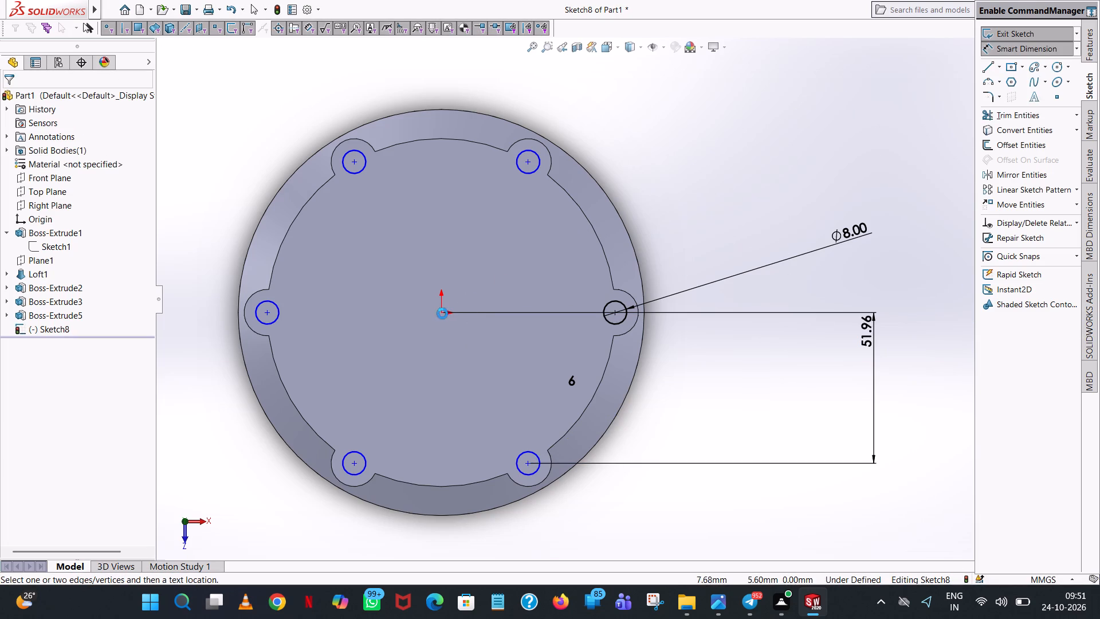
# Add a horizontal dimension between the origin and the centre of the patterned circle in the lower-left lobe.
pyautogui.click(442, 314)
pyautogui.click(355, 461)
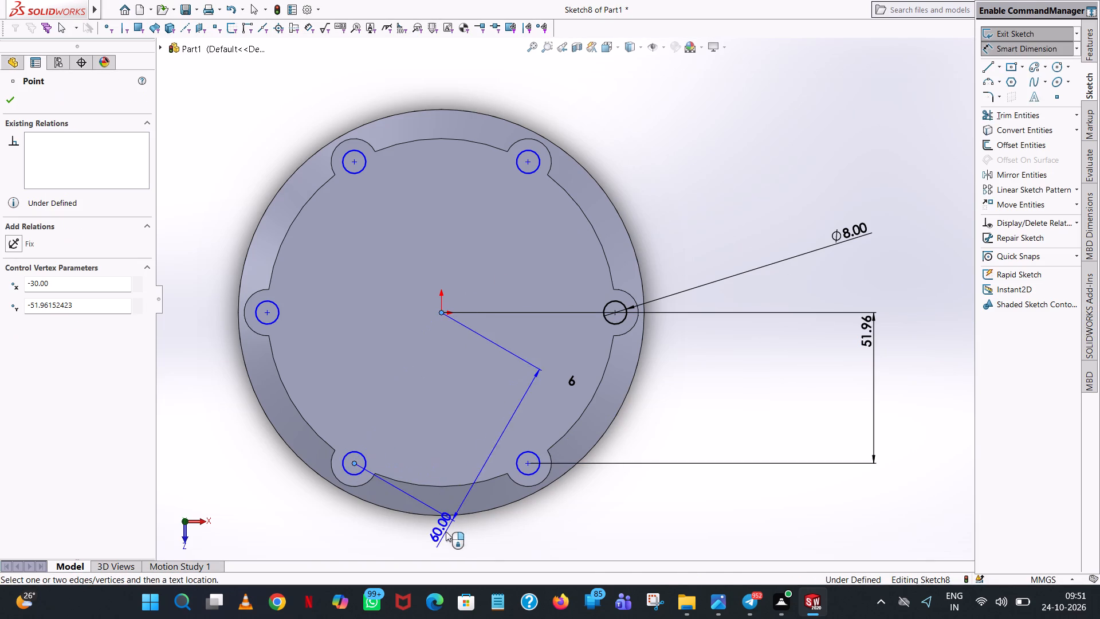
pyautogui.click(427, 541)
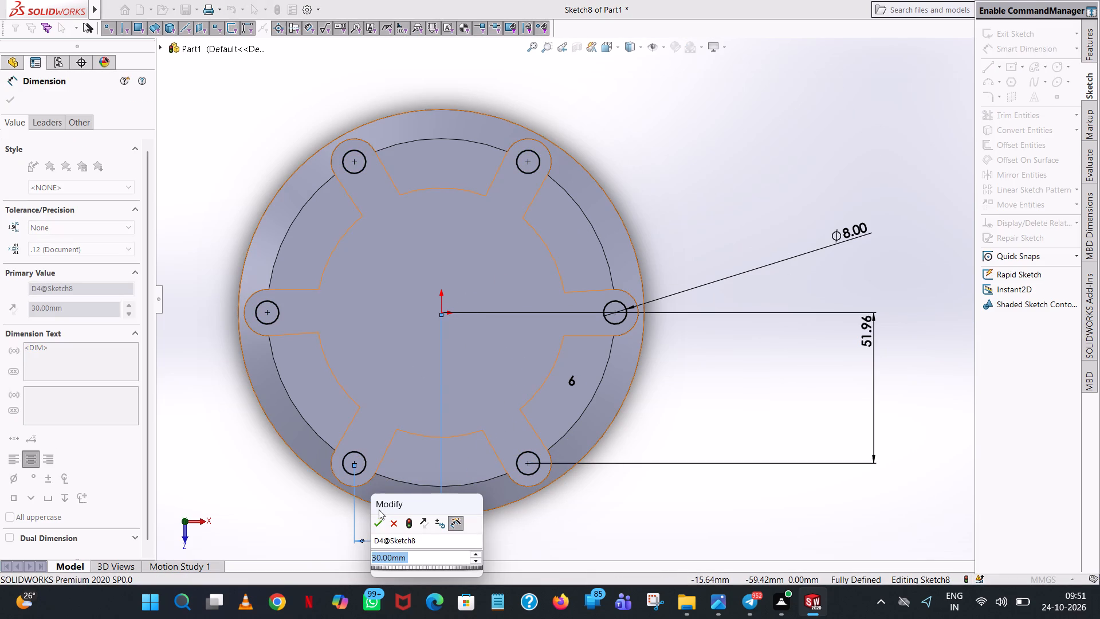
pyautogui.click(379, 523)
pyautogui.click(759, 145)
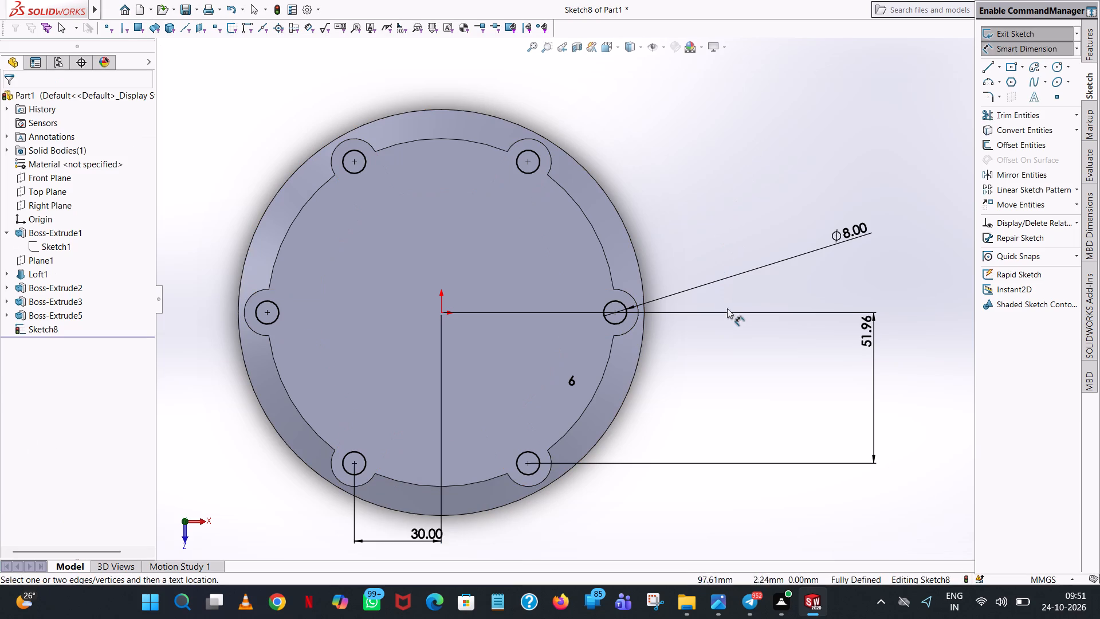
# Cut the six 8 mm circles into the lobes with a blind Extruded Cut 20 mm deep.
pyautogui.scroll(4, 733, 308)
pyautogui.moveTo(725, 366); pyautogui.dragTo(732, 293, button='middle')
pyautogui.scroll(1, 725, 363)
pyautogui.scroll(1, 734, 281)
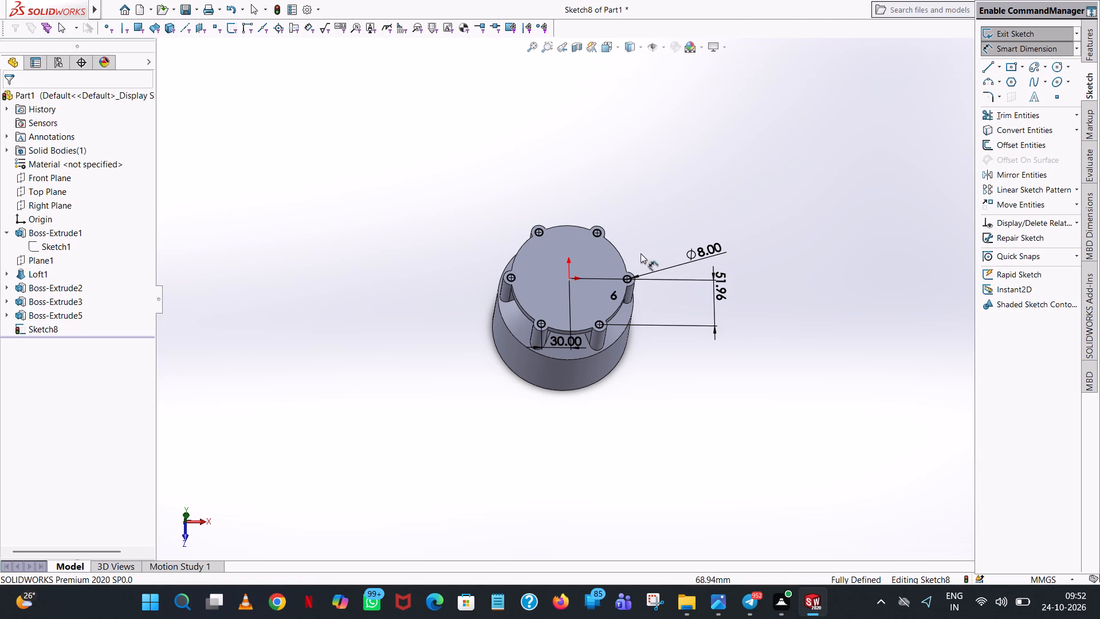
pyautogui.click(1089, 38)
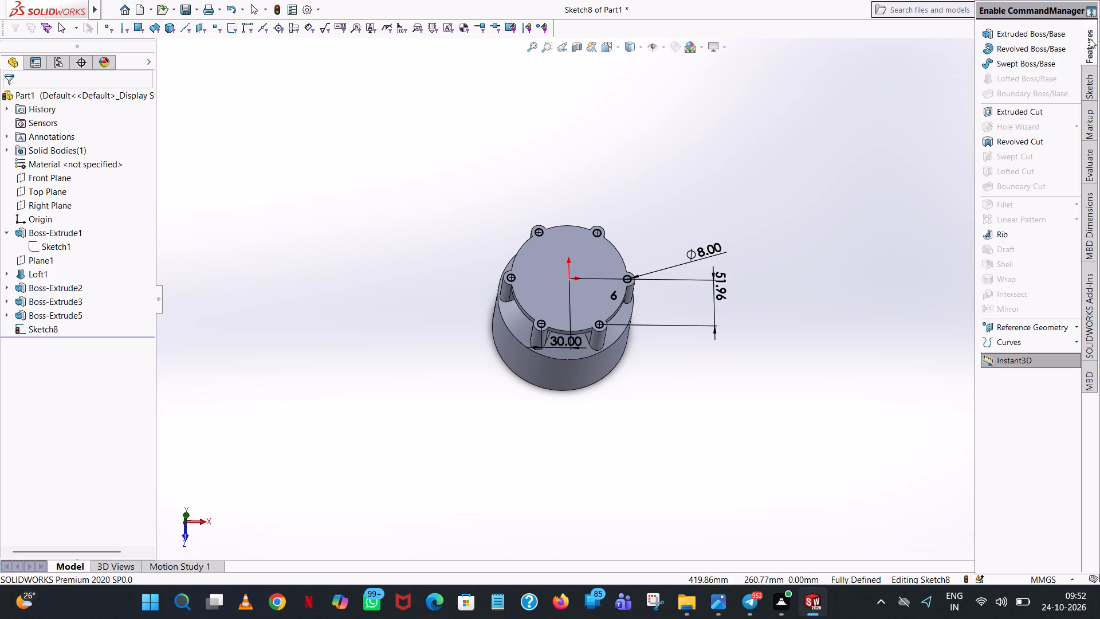
pyautogui.click(1020, 110)
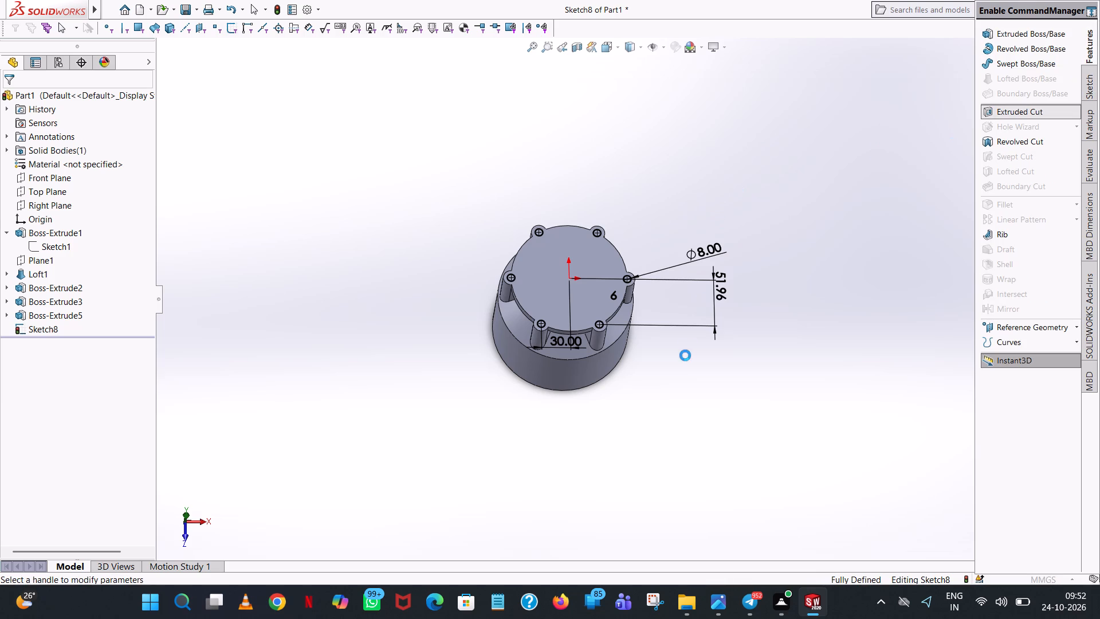
pyautogui.moveTo(686, 363); pyautogui.dragTo(698, 178, button='middle')
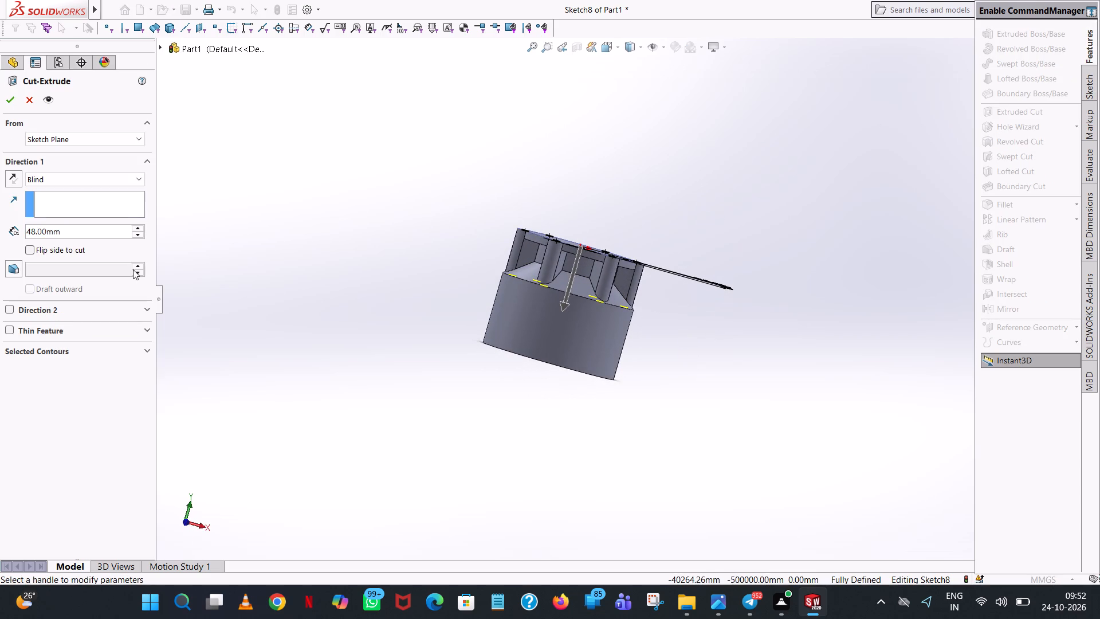
pyautogui.doubleClick(74, 232)
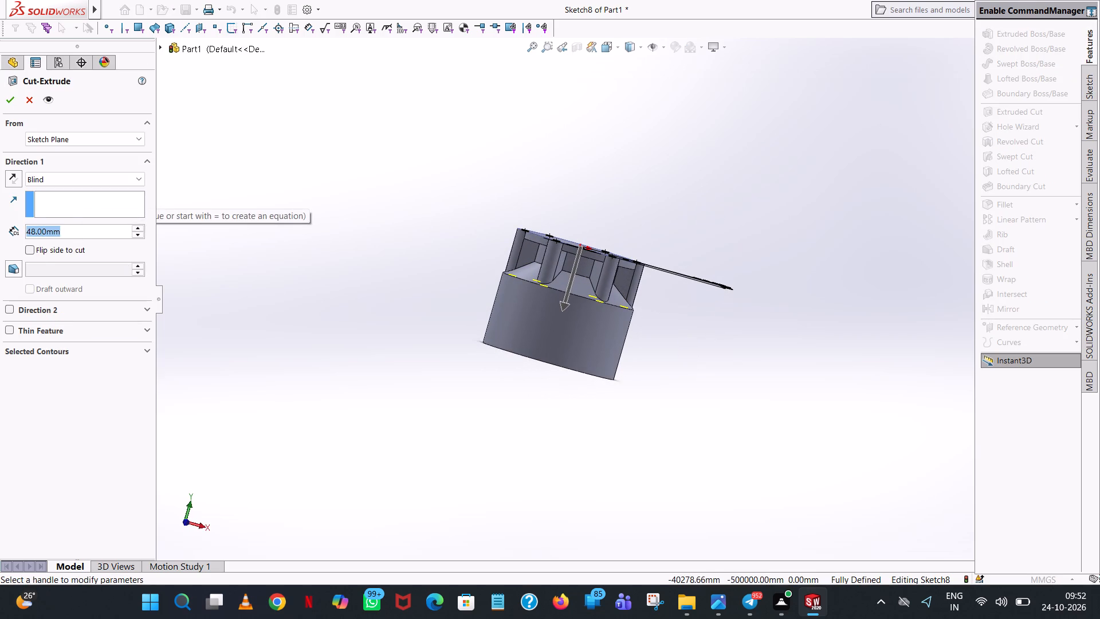
pyautogui.write('20')
pyautogui.click(429, 155)
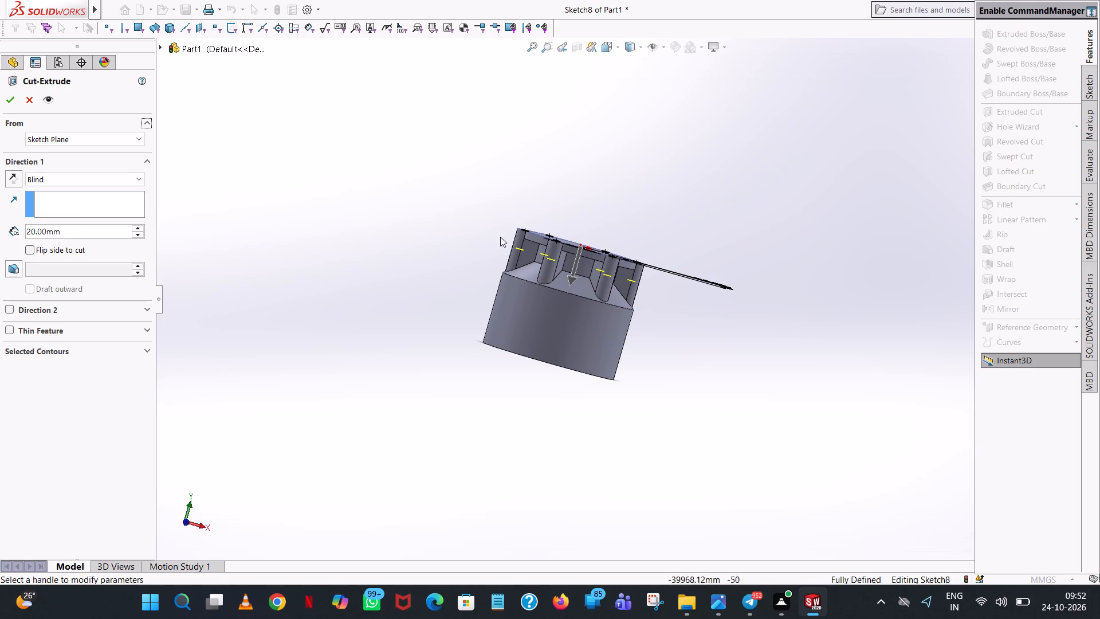
pyautogui.click(6, 100)
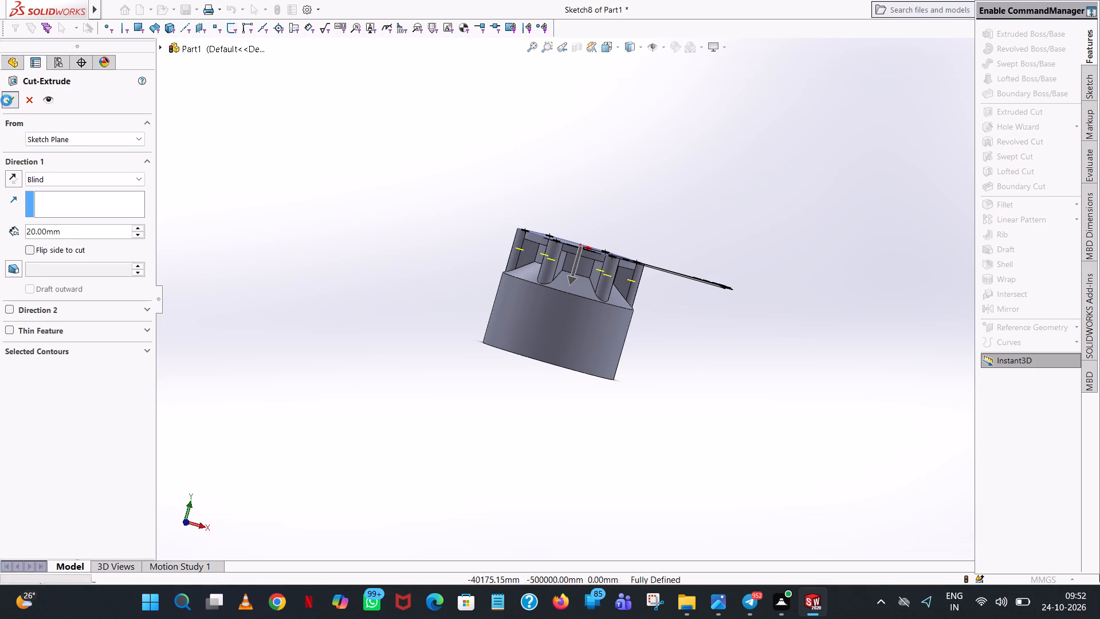
pyautogui.click(603, 189)
# Start a new Extruded Cut sketch on the bottom face of the hole in the positive X lobe.
pyautogui.moveTo(599, 263); pyautogui.dragTo(598, 285, button='middle')
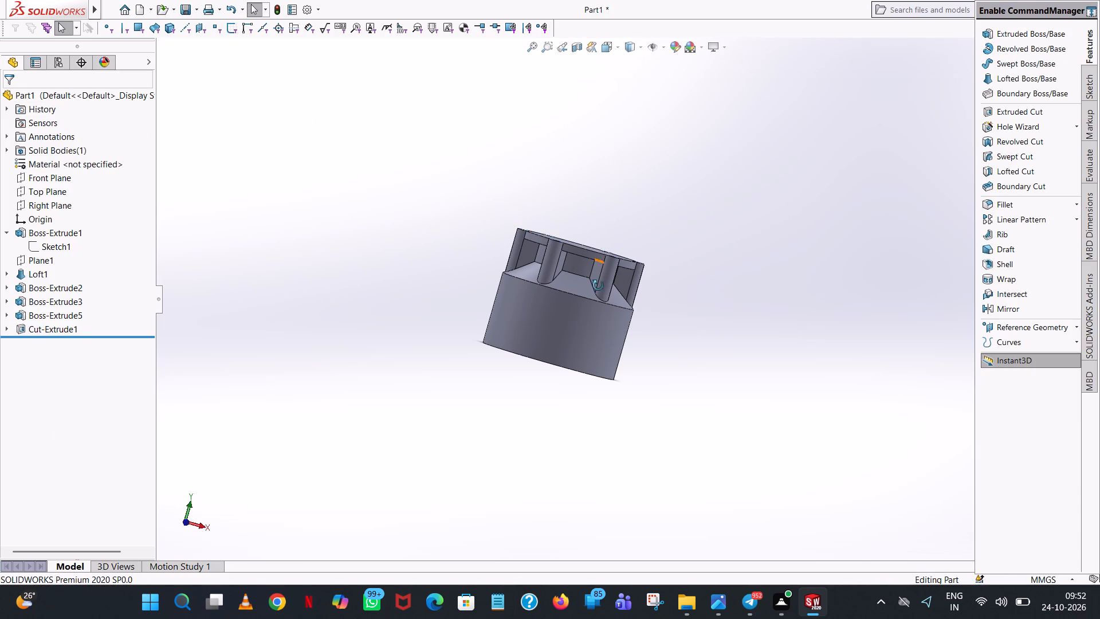
pyautogui.moveTo(598, 285); pyautogui.dragTo(556, 478, button='middle')
pyautogui.scroll(-7, 584, 383)
pyautogui.moveTo(584, 383); pyautogui.dragTo(584, 383, button='middle')
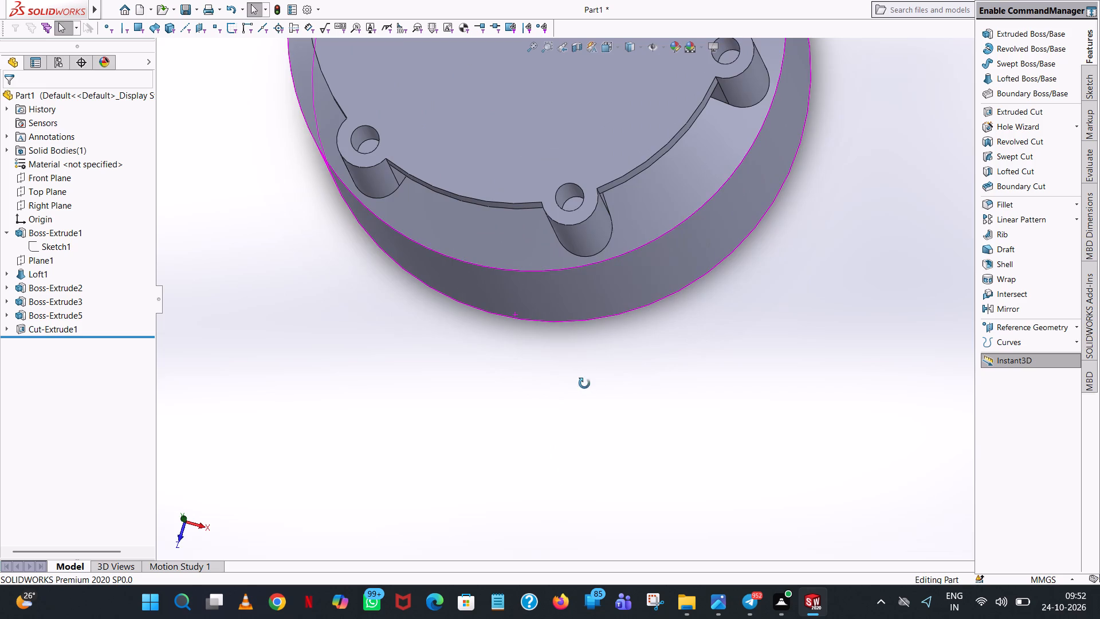
pyautogui.moveTo(584, 383); pyautogui.dragTo(591, 413, button='middle')
pyautogui.scroll(5, 591, 413)
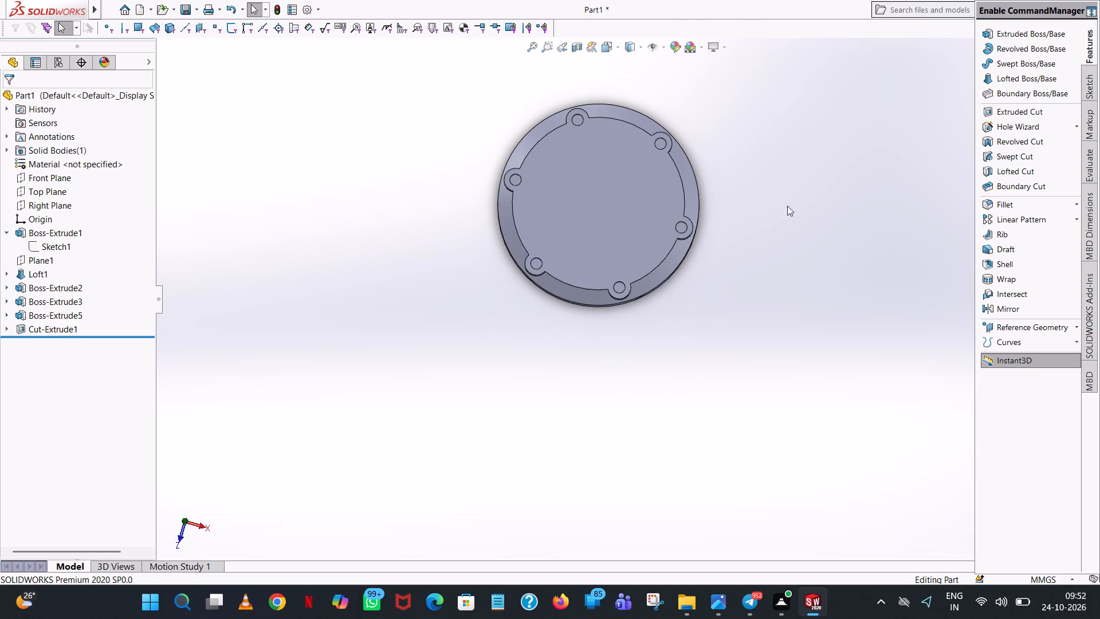
pyautogui.click(1016, 107)
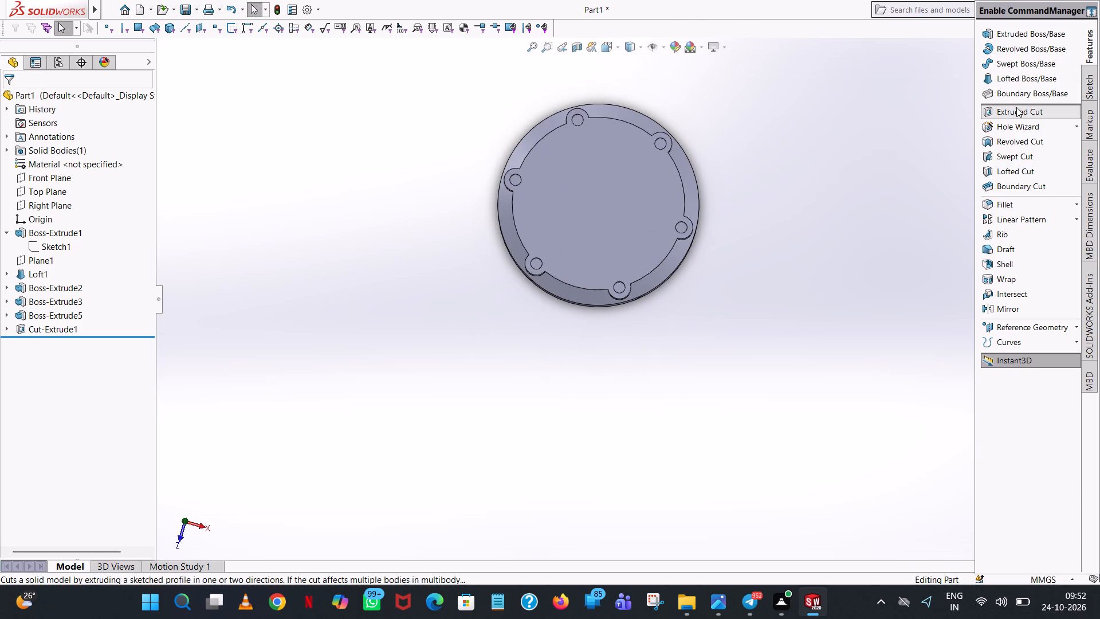
pyautogui.click(682, 229)
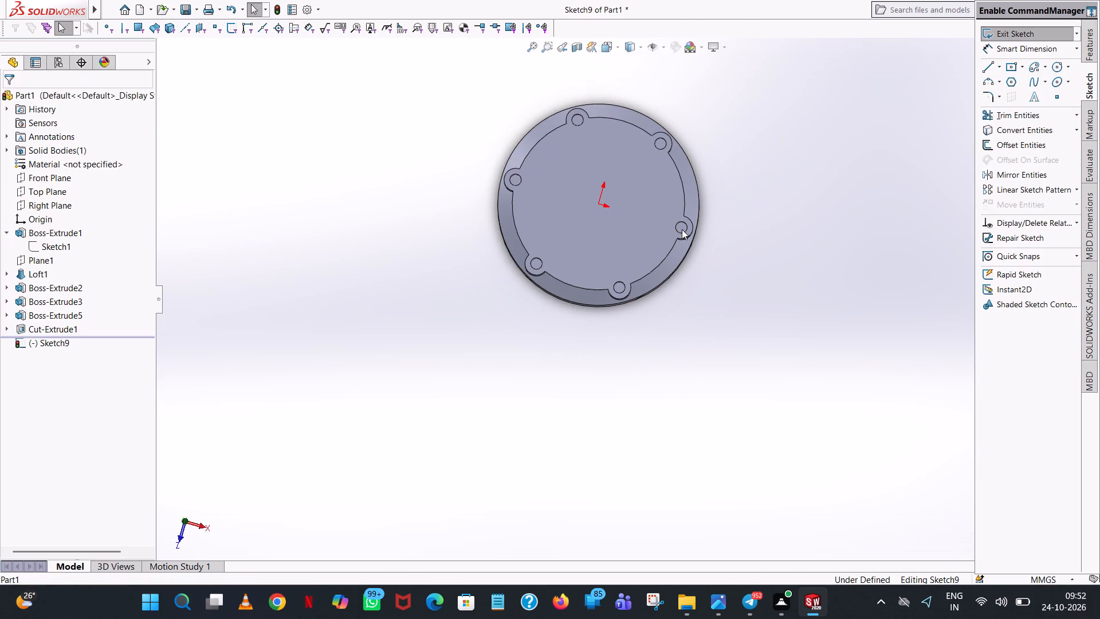
pyautogui.click(617, 46)
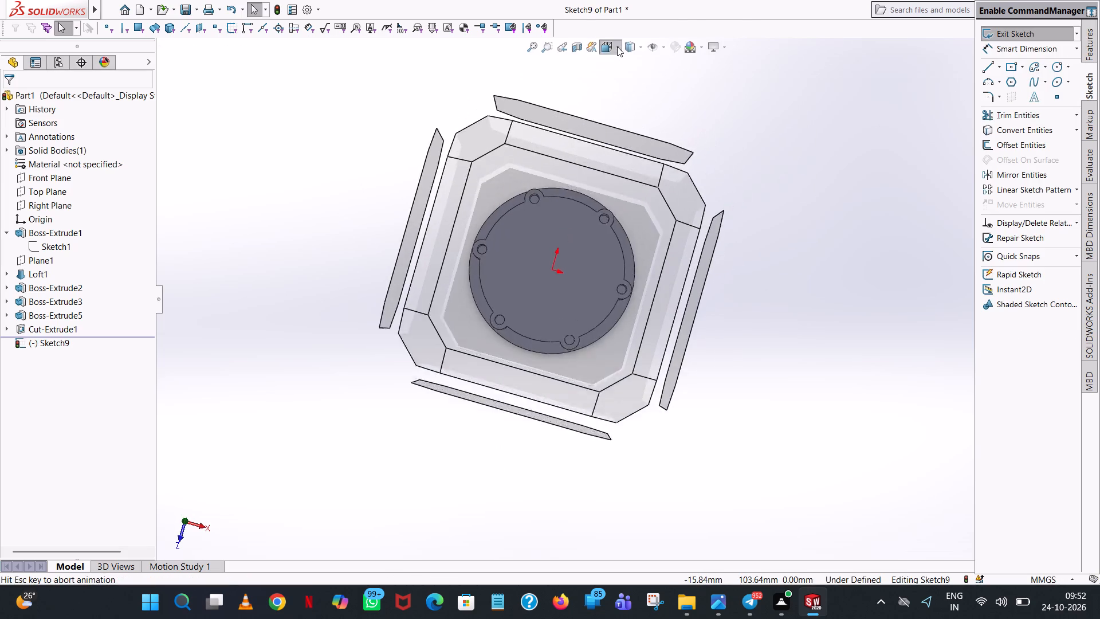
pyautogui.click(669, 115)
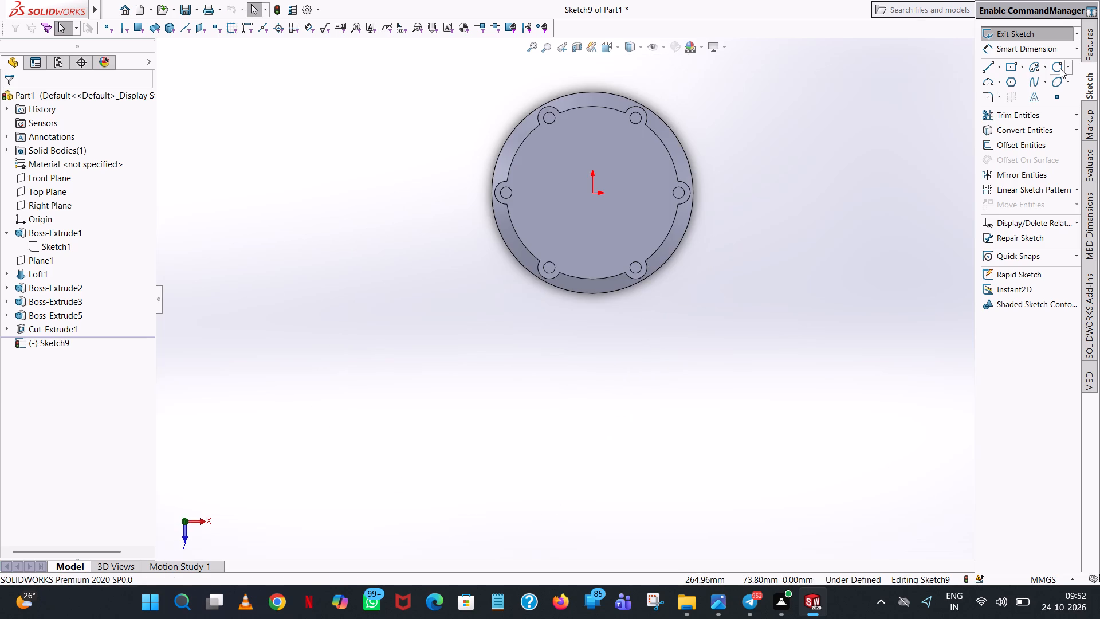
# Sketch a 4 mm radius circle concentric with the hole in the upper-right lobe, matching the hole's edge.
pyautogui.click(1057, 65)
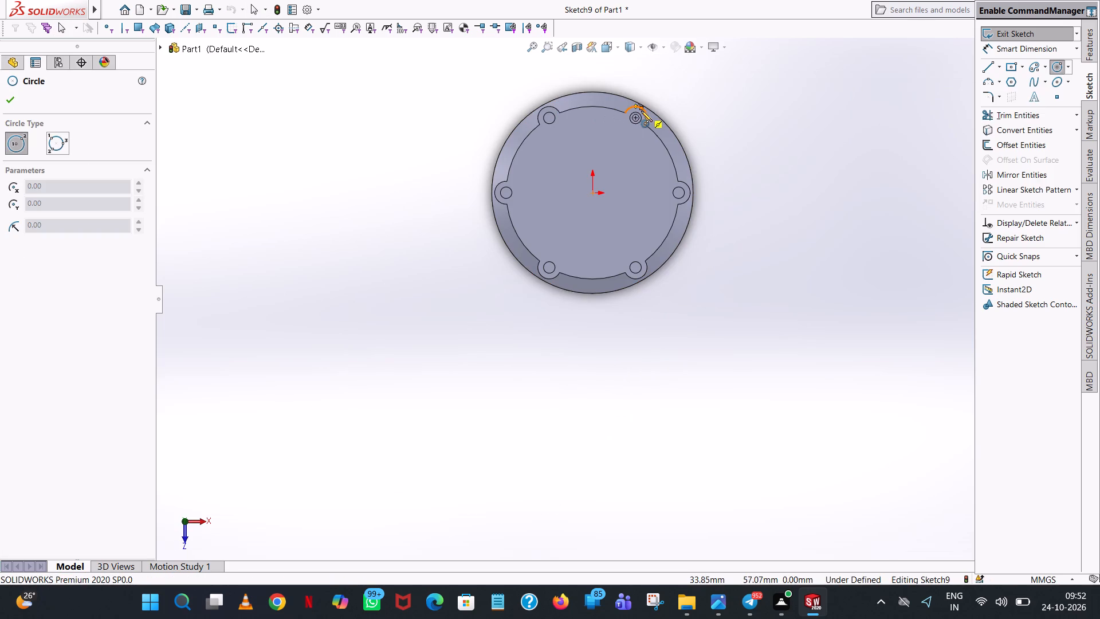
pyautogui.scroll(-8, 639, 114)
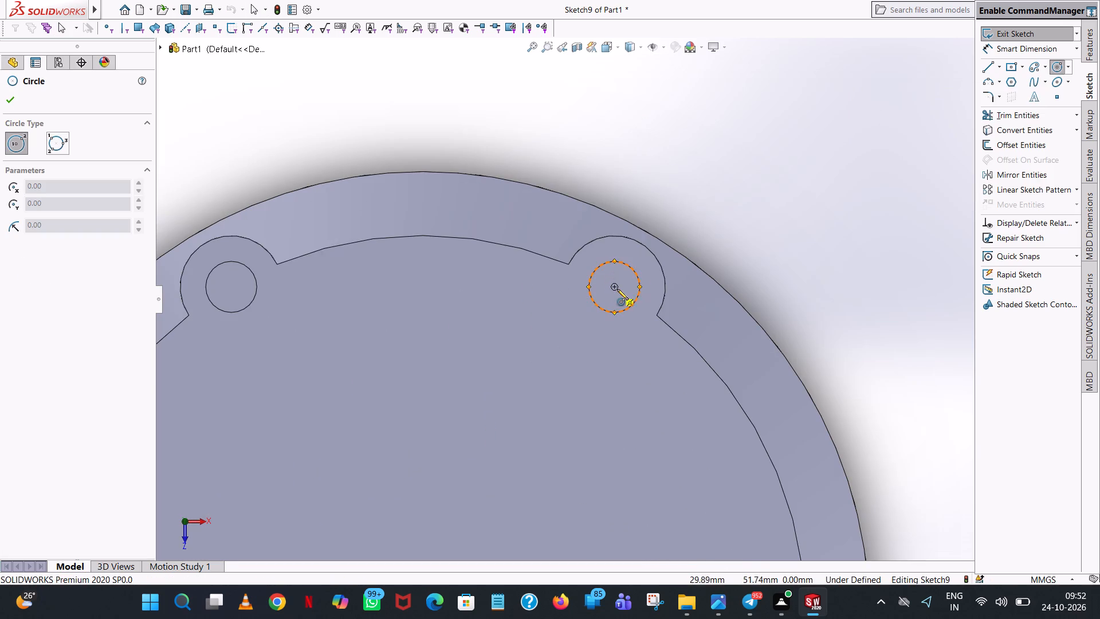
pyautogui.click(614, 287)
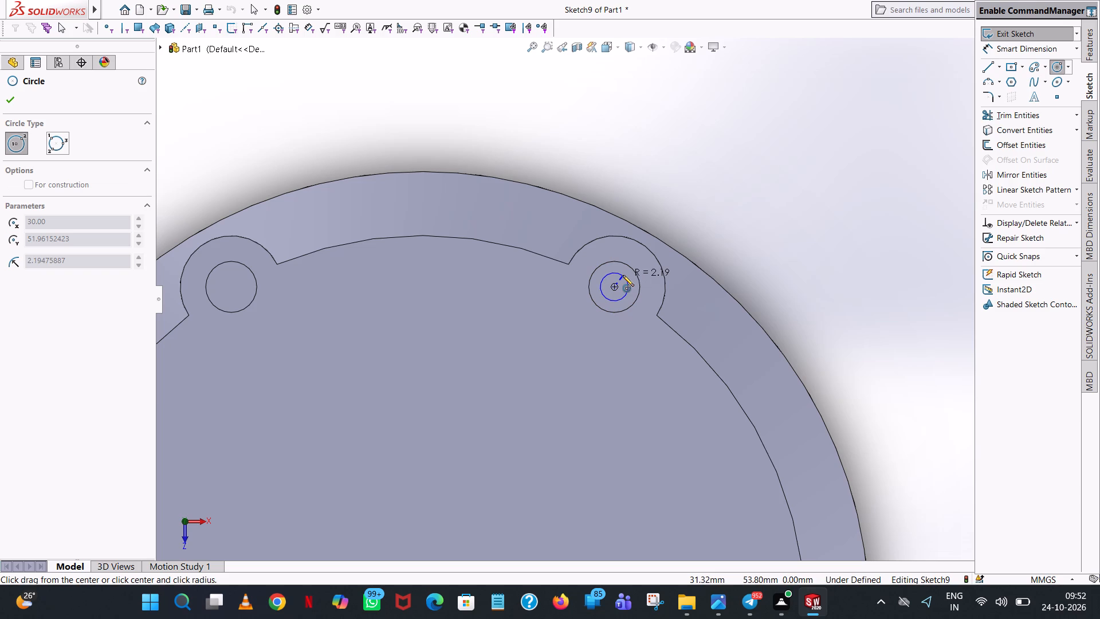
pyautogui.click(630, 264)
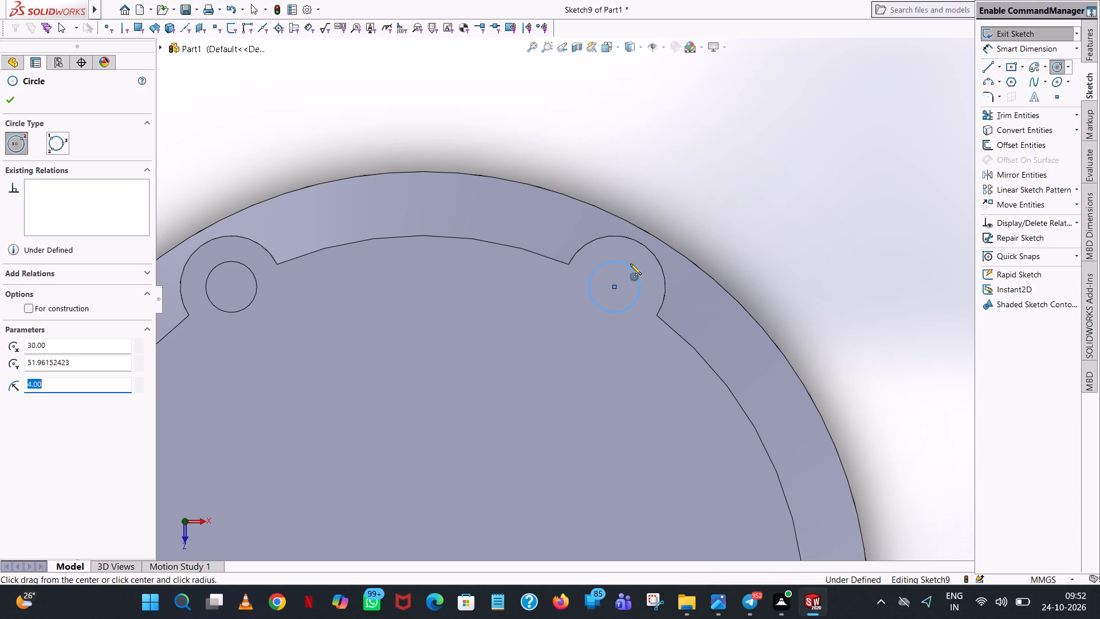
pyautogui.scroll(8, 630, 264)
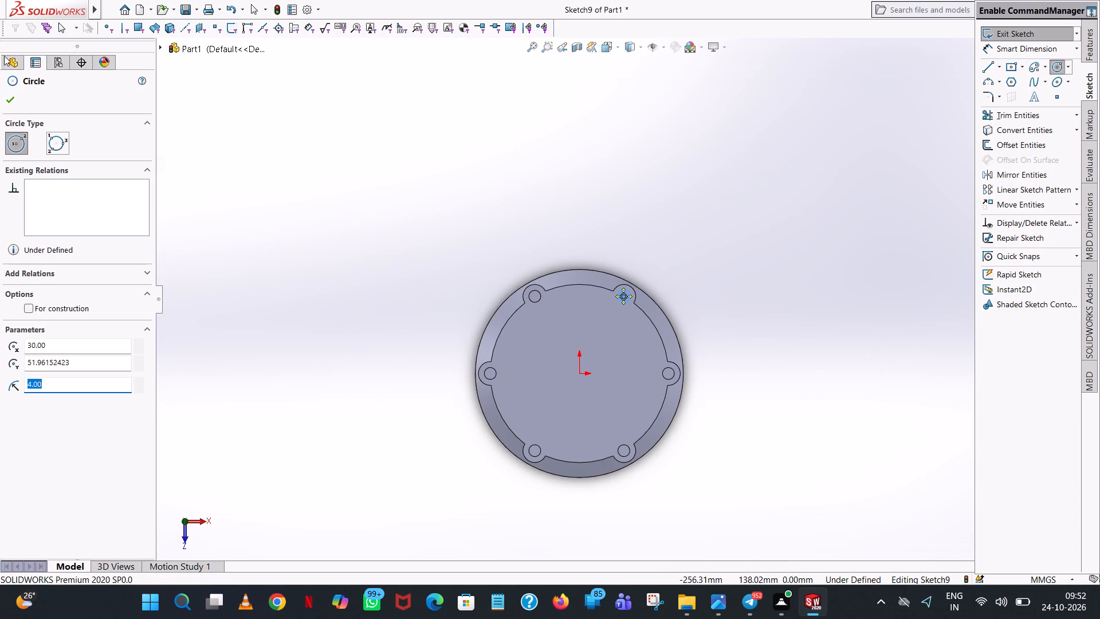
pyautogui.click(6, 96)
pyautogui.click(694, 175)
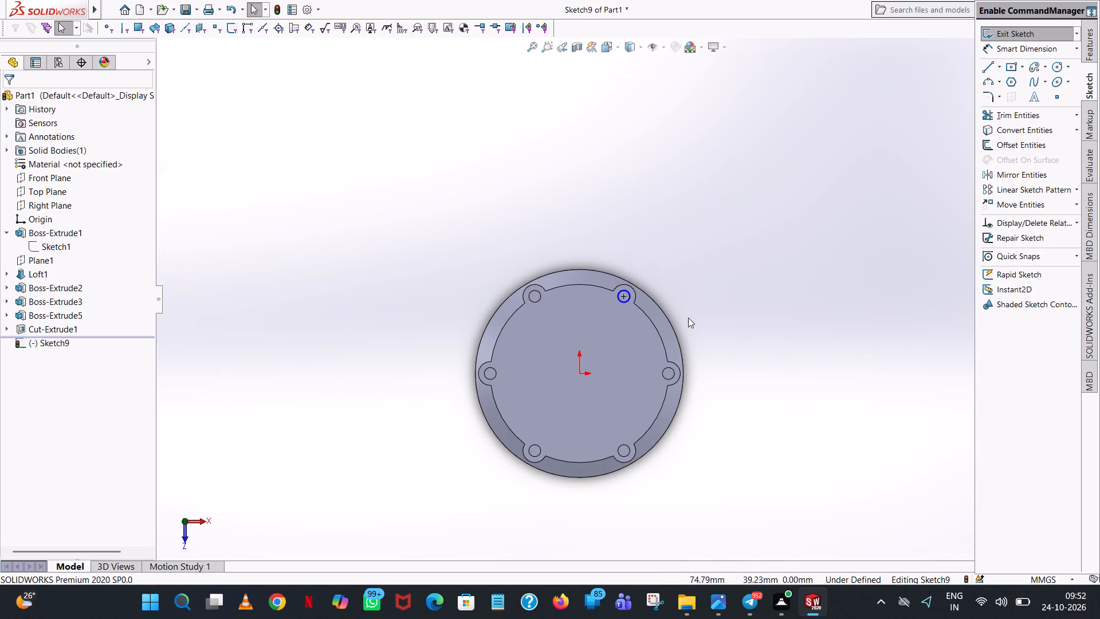
# Create a circular sketch pattern of the new circle with 6 equally spaced instances over 360 degrees about the origin.
pyautogui.scroll(3, 610, 468)
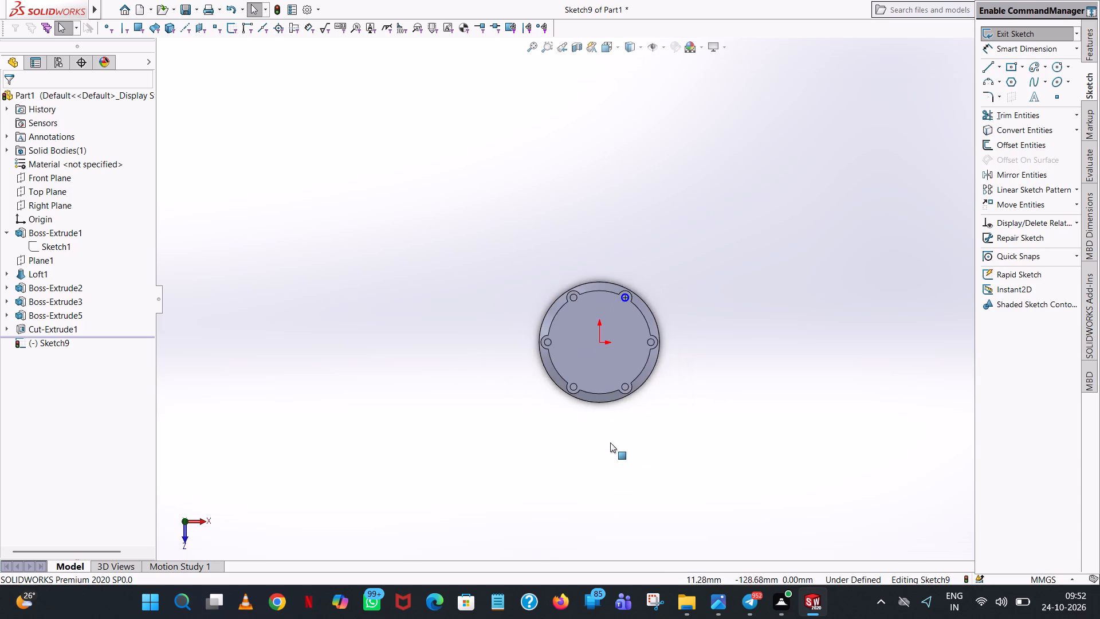
pyautogui.scroll(-3, 619, 397)
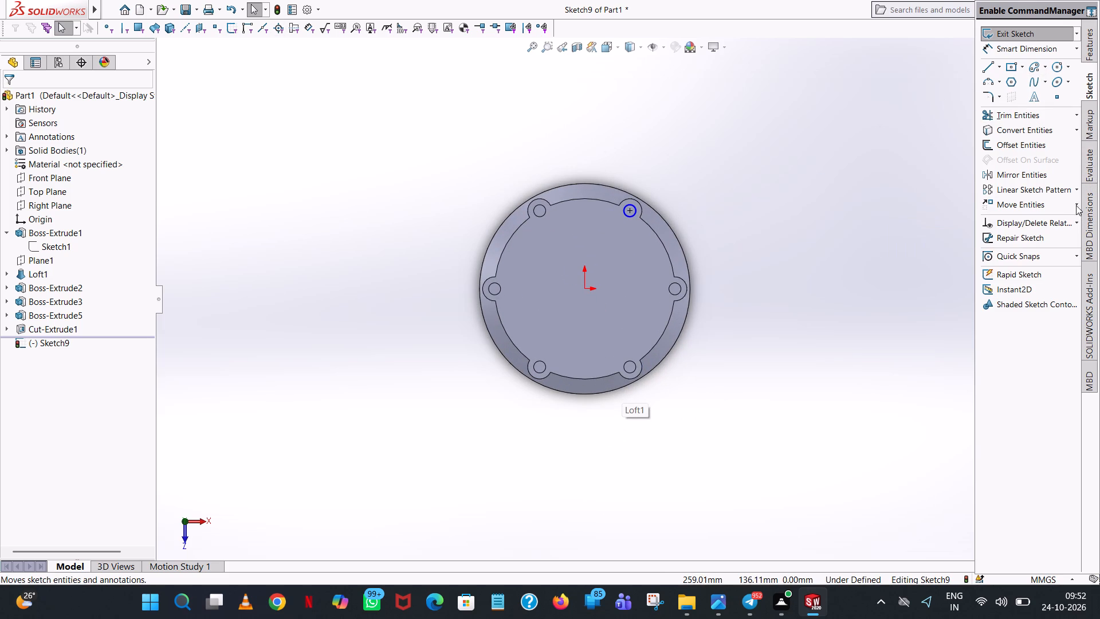
pyautogui.click(1076, 189)
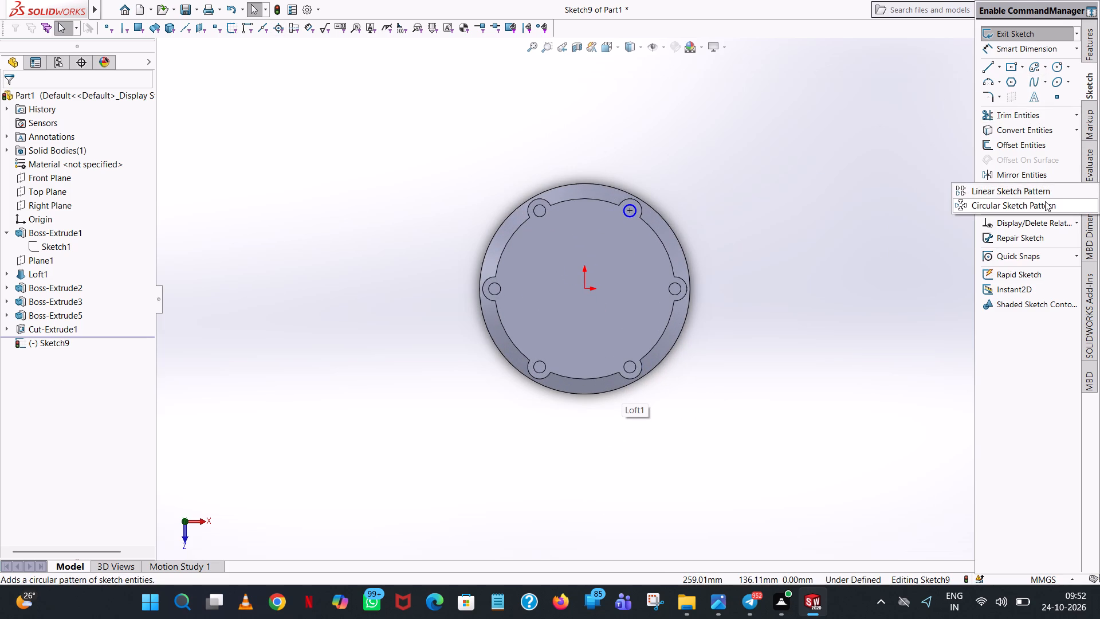
pyautogui.click(1045, 201)
pyautogui.click(631, 207)
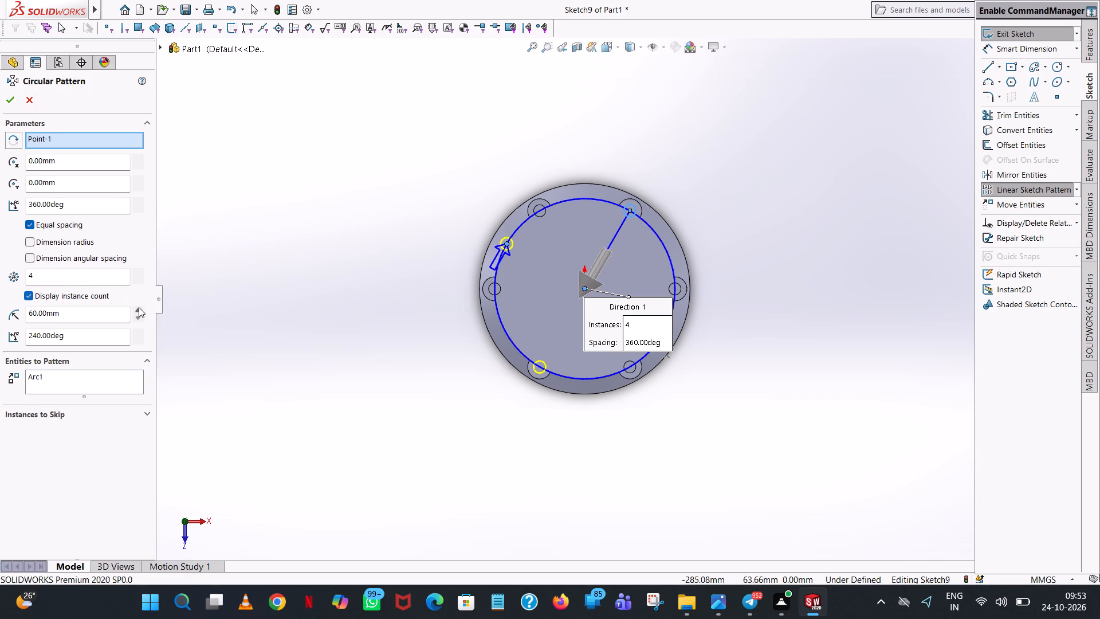
pyautogui.click(138, 271)
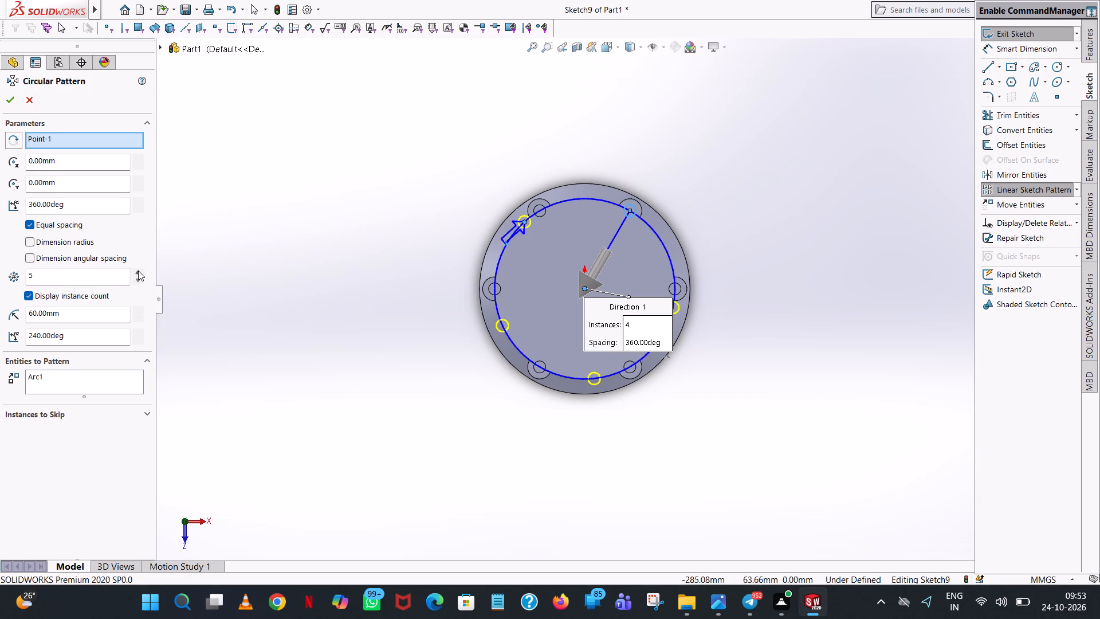
pyautogui.click(138, 271)
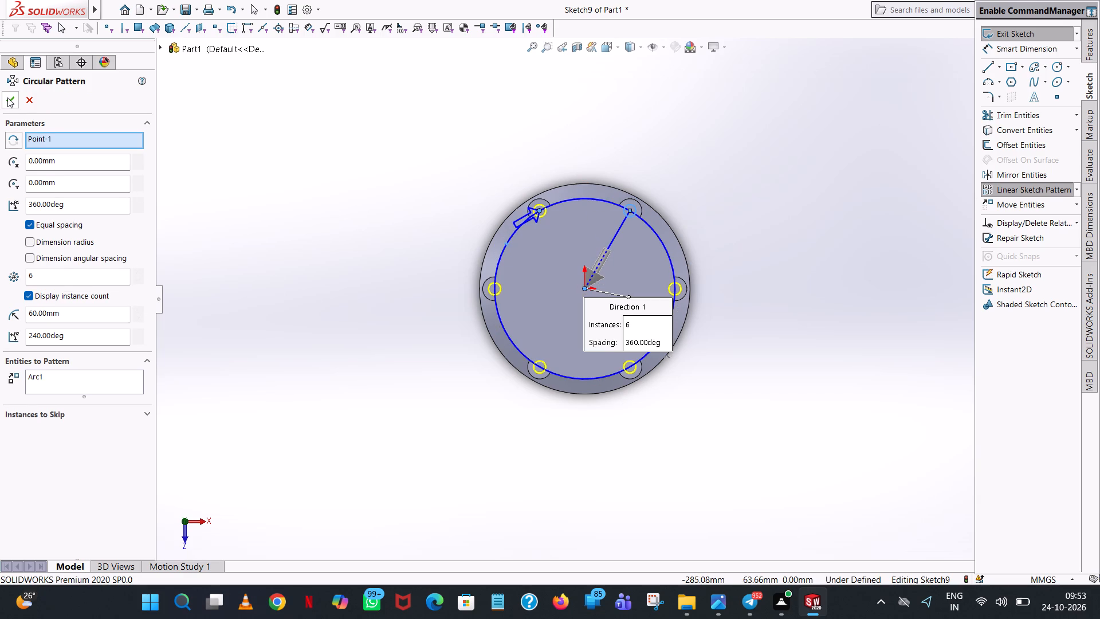
pyautogui.click(7, 97)
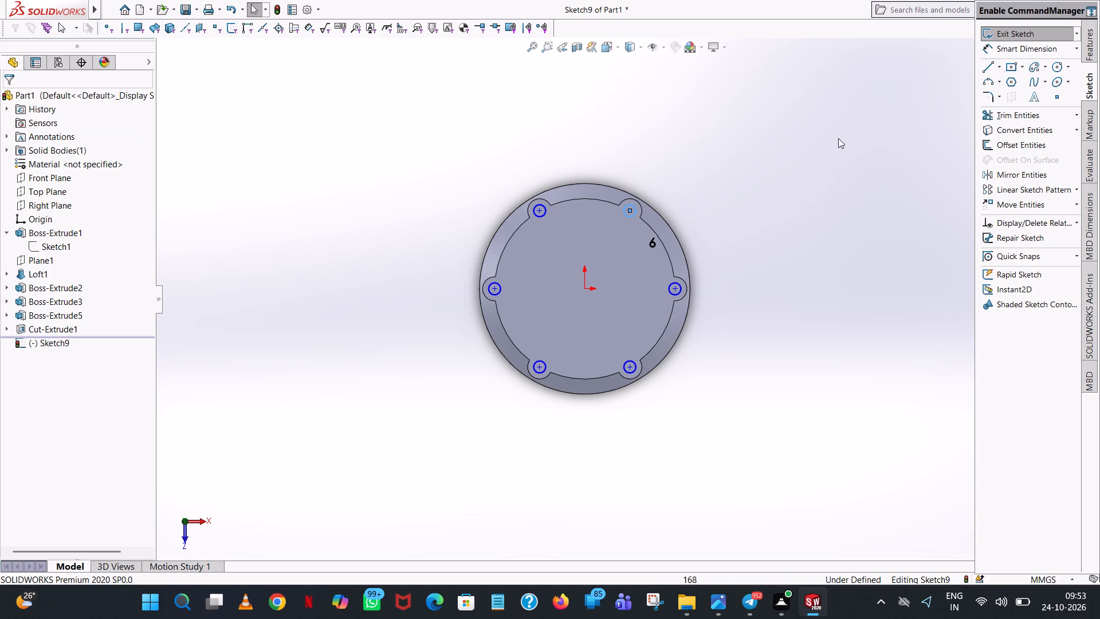
pyautogui.click(838, 138)
# Add a Smart Dimension for the diameter of the sketched circle in the upper-right lobe.
pyautogui.click(1014, 52)
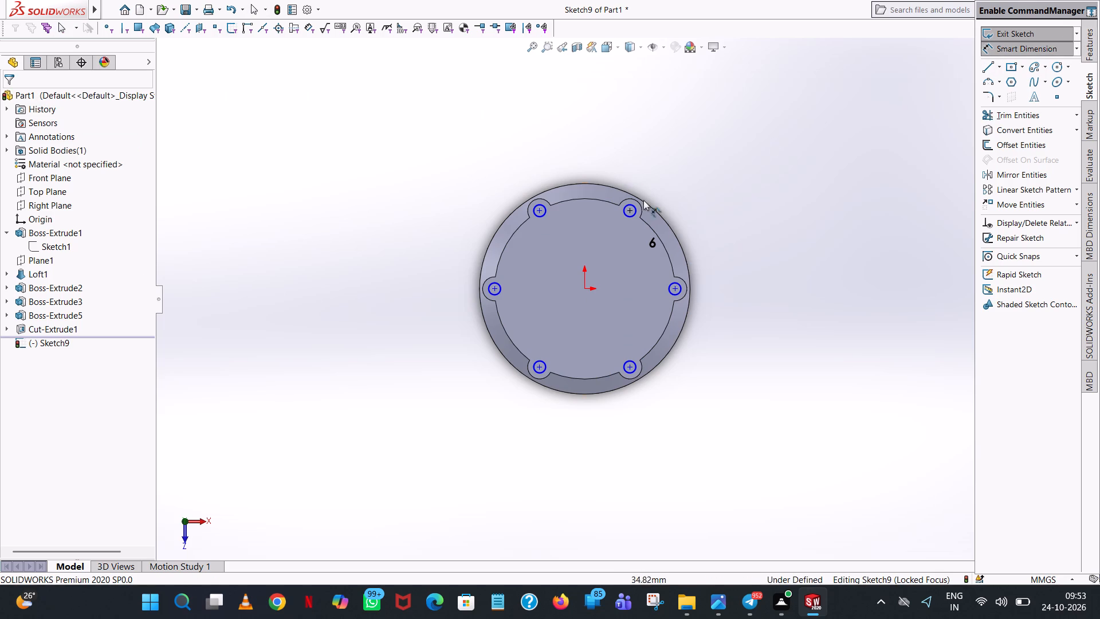
pyautogui.click(635, 207)
pyautogui.click(779, 126)
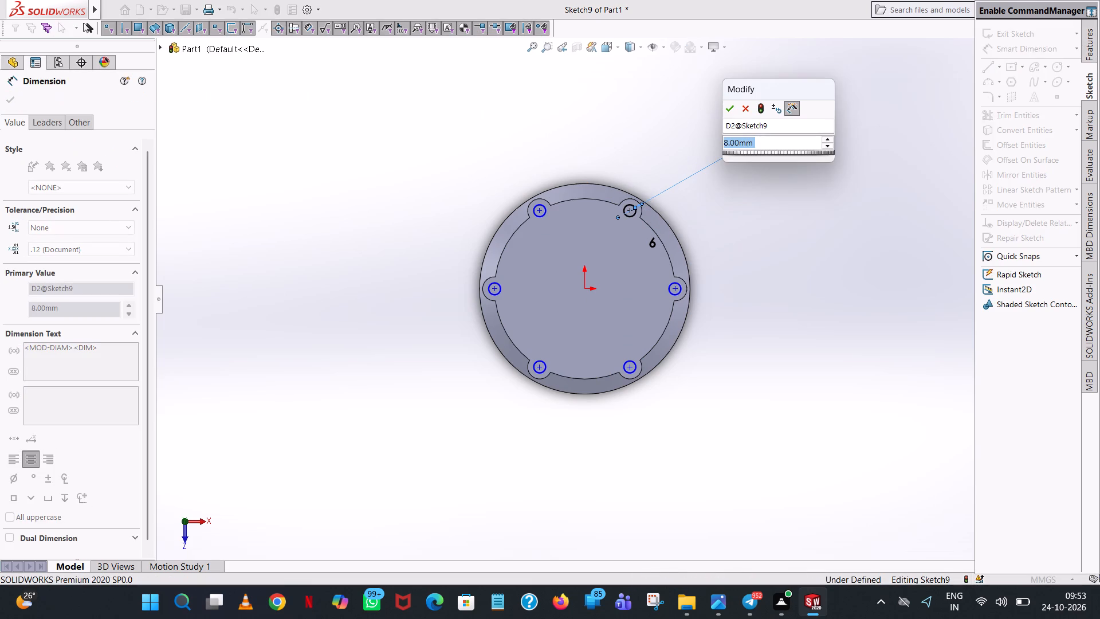
pyautogui.click(732, 109)
pyautogui.click(600, 134)
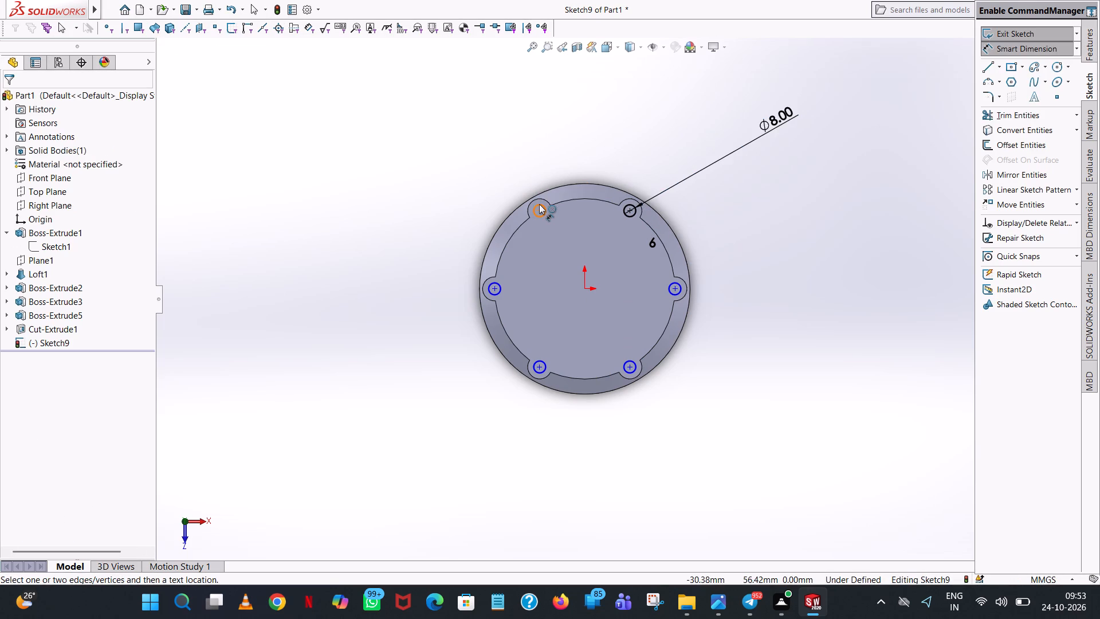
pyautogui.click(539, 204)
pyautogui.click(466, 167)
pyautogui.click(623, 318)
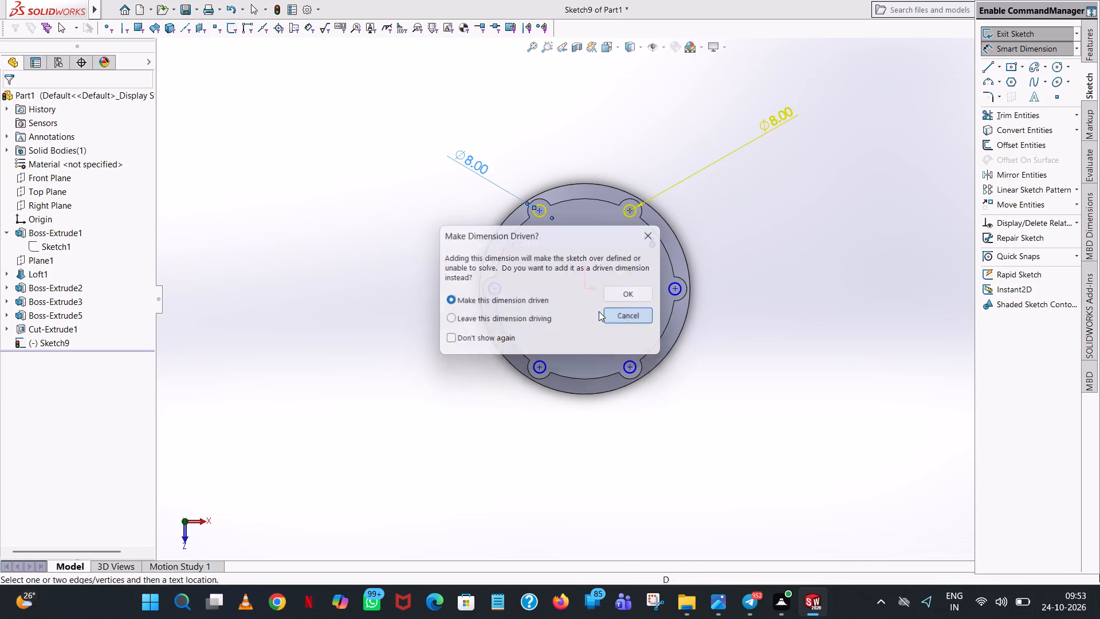
# Dimension the vertical and horizontal distances from the origin to the centre of the circle in the lower-right lobe.
pyautogui.click(586, 291)
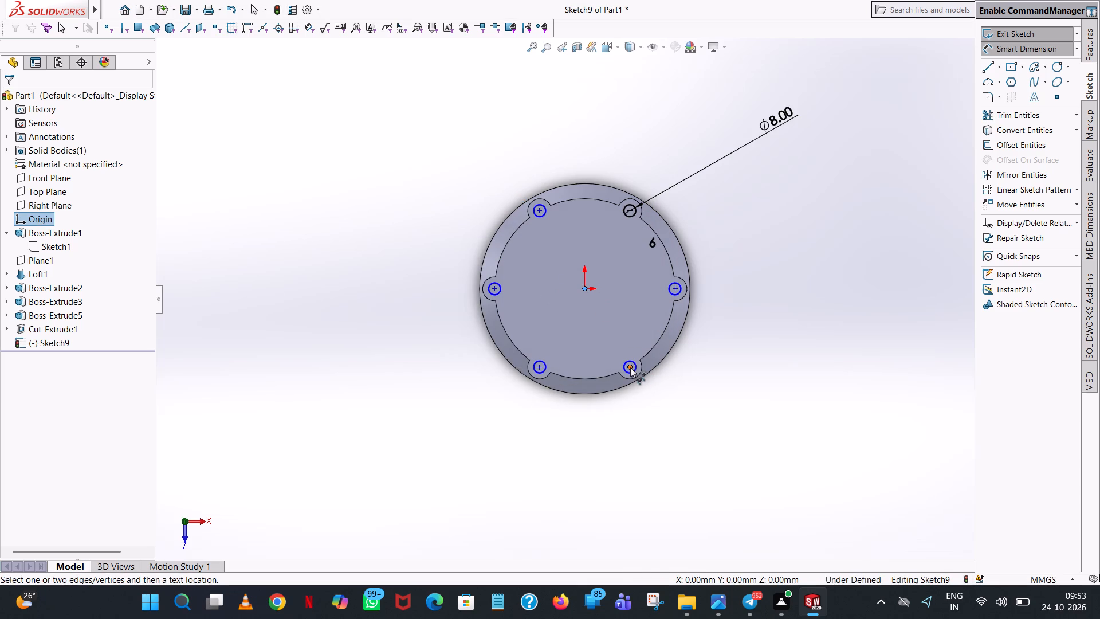
pyautogui.click(630, 367)
pyautogui.click(338, 327)
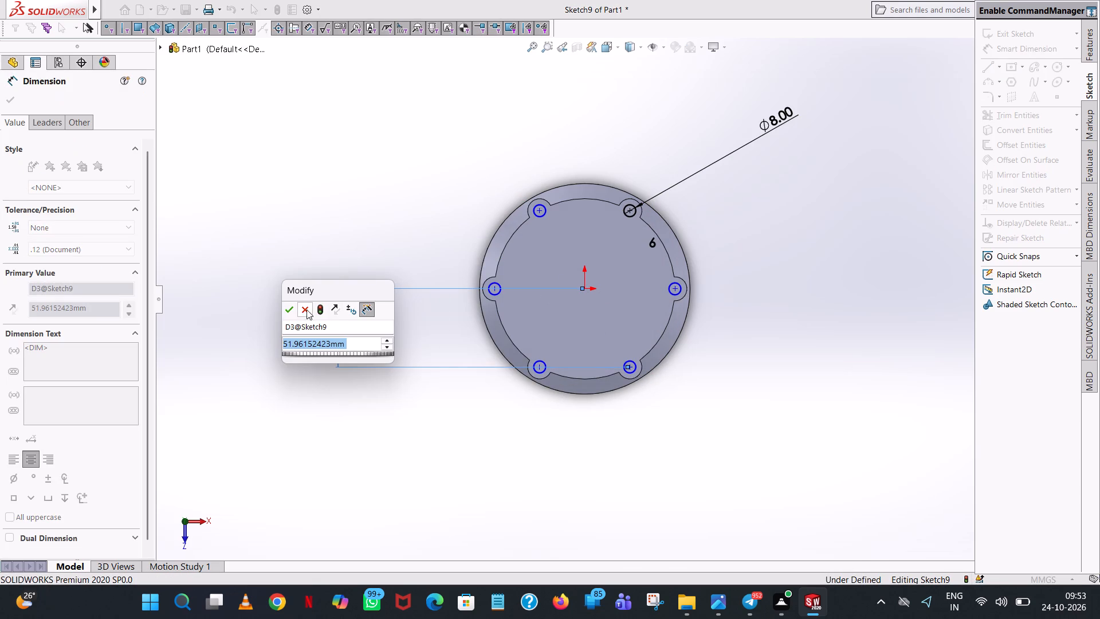
pyautogui.click(288, 305)
pyautogui.click(367, 190)
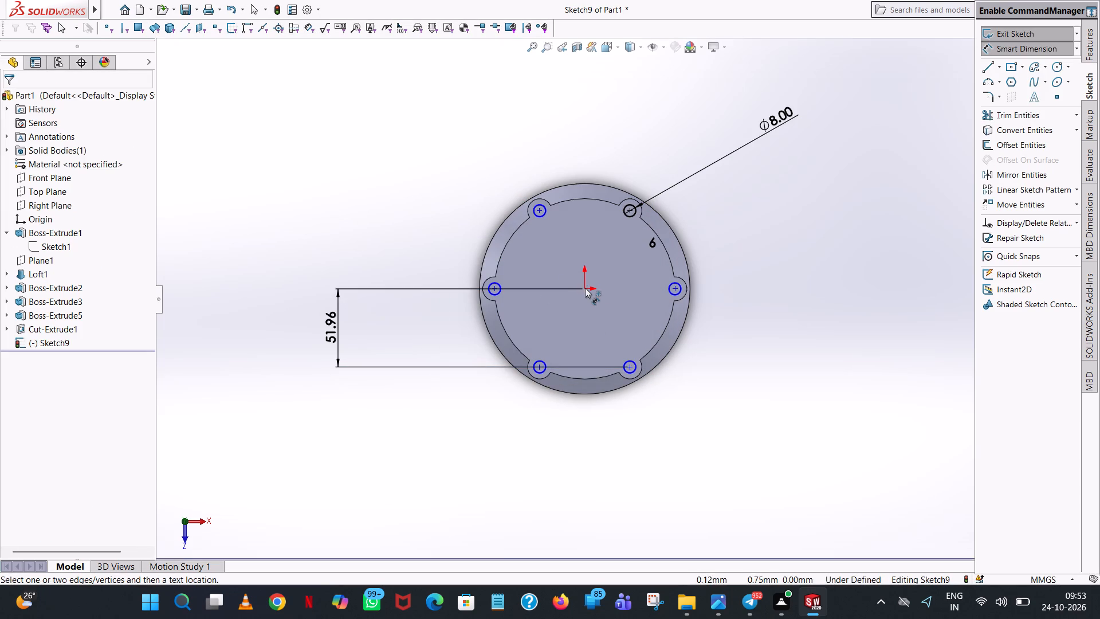
pyautogui.click(585, 288)
pyautogui.click(628, 369)
pyautogui.click(608, 482)
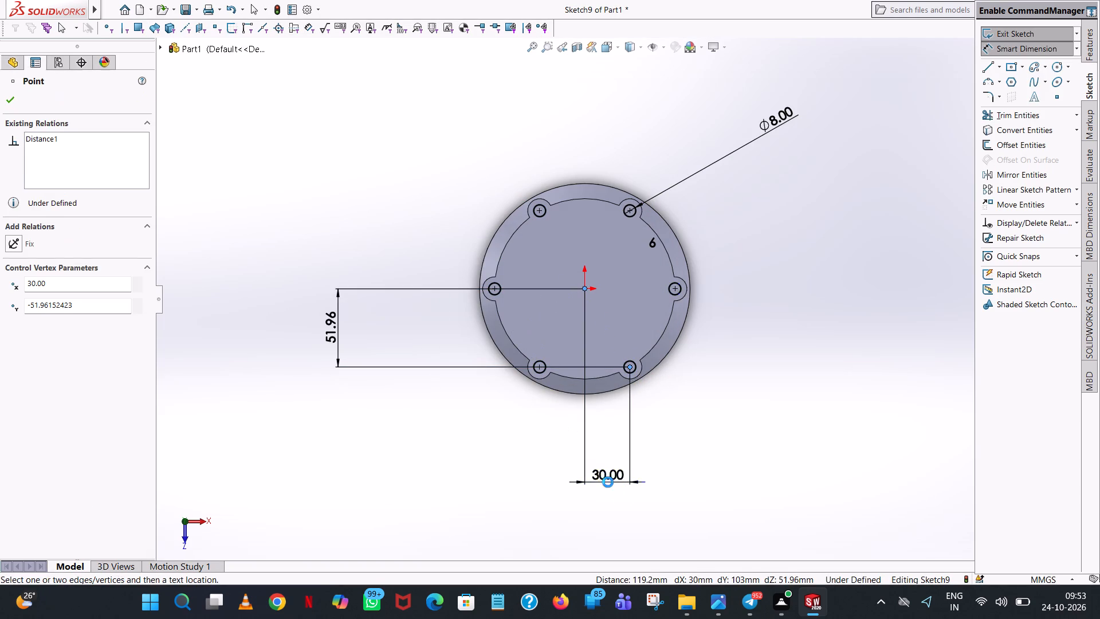
pyautogui.click(562, 462)
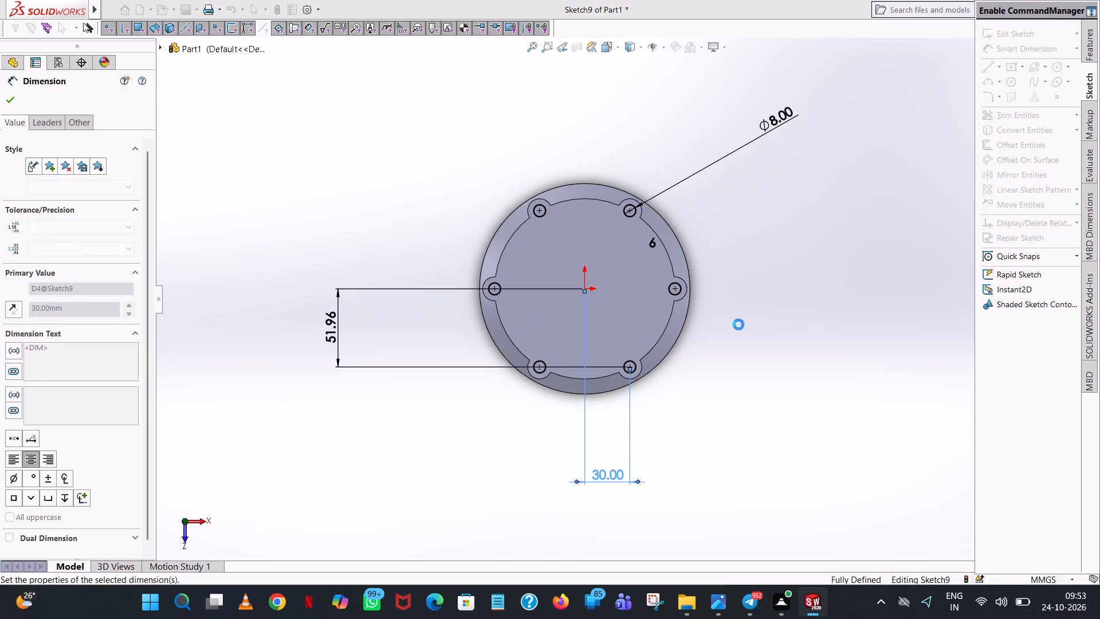
pyautogui.click(745, 316)
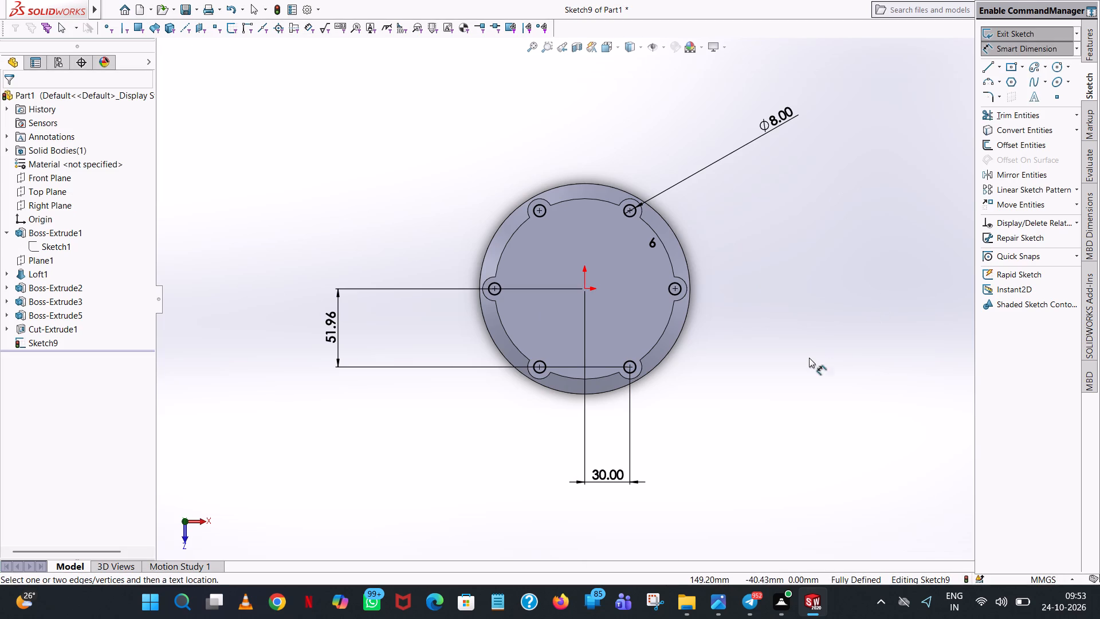
# Cut the six sketched circles with a blind Extruded Cut 20 mm deep, with an inward draft of 25 degrees.
pyautogui.moveTo(808, 378); pyautogui.dragTo(829, 123, button='middle')
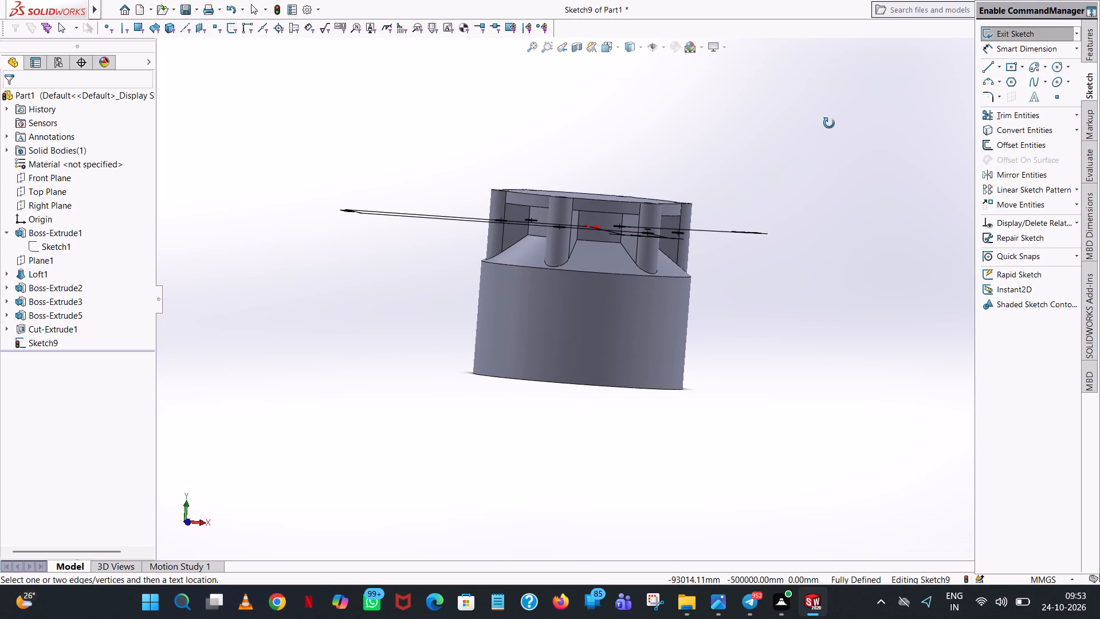
pyautogui.moveTo(829, 123); pyautogui.dragTo(831, 139, button='middle')
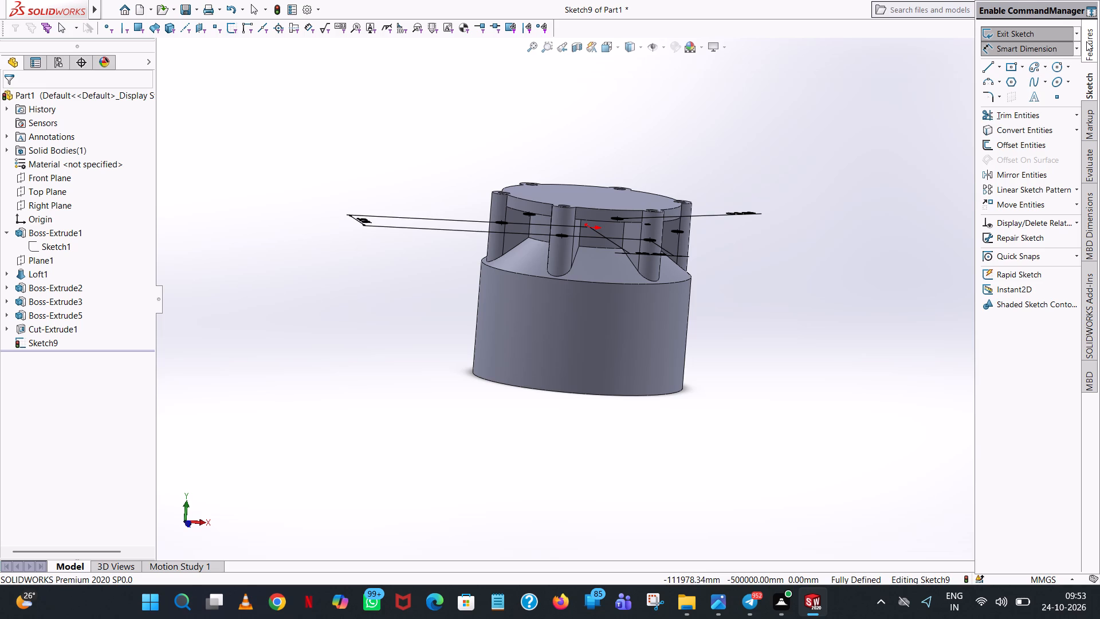
pyautogui.click(1086, 41)
pyautogui.click(1021, 112)
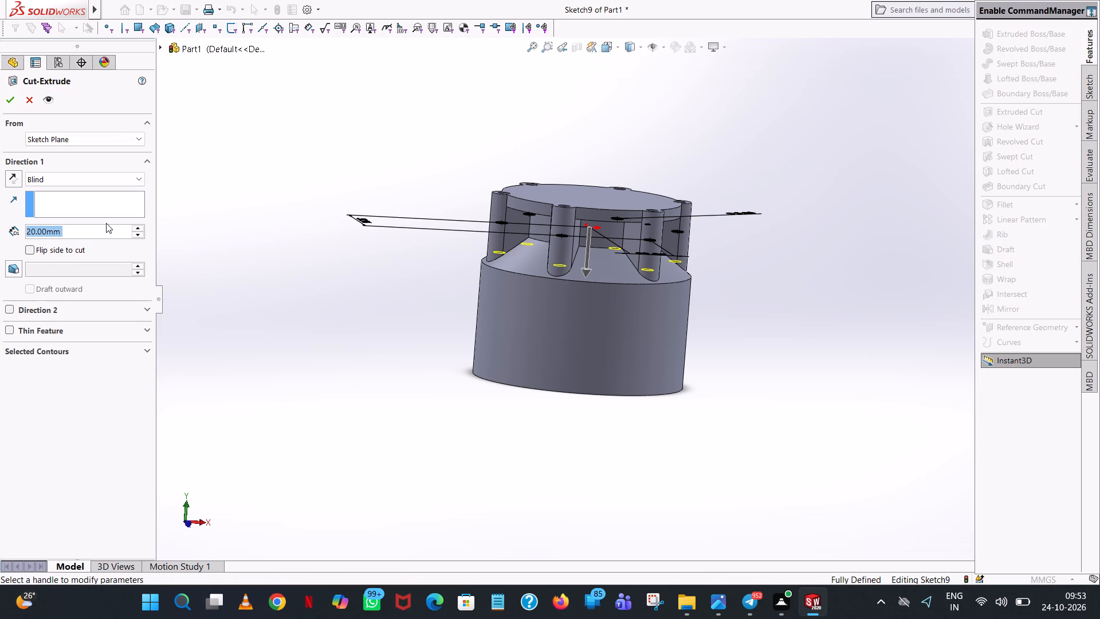
pyautogui.scroll(-1, 638, 343)
pyautogui.moveTo(638, 341); pyautogui.dragTo(651, 339, button='middle')
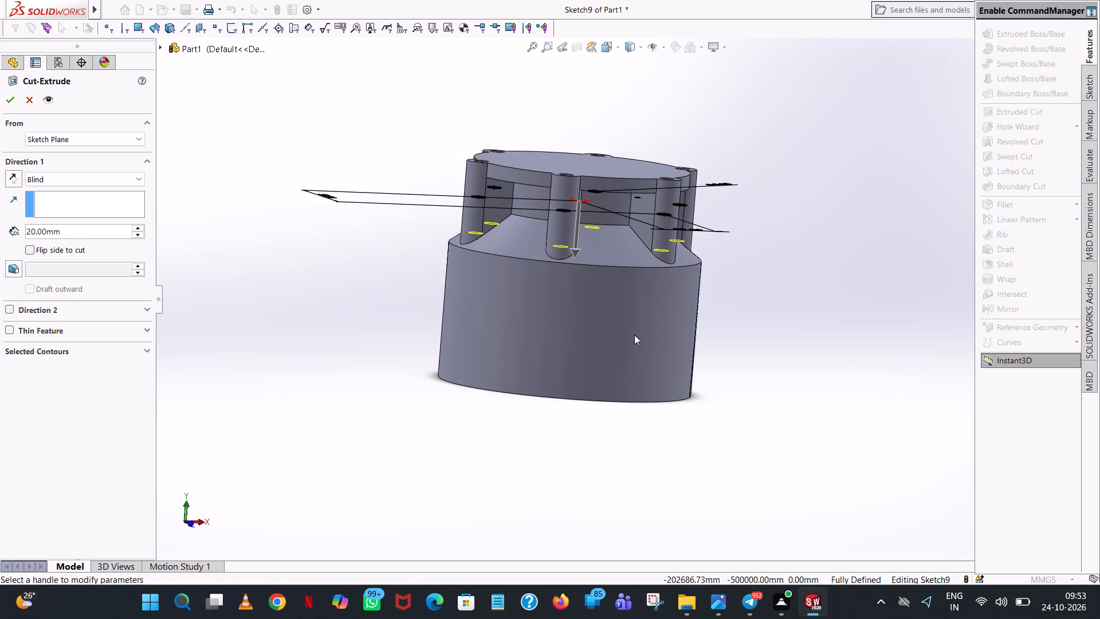
pyautogui.click(10, 270)
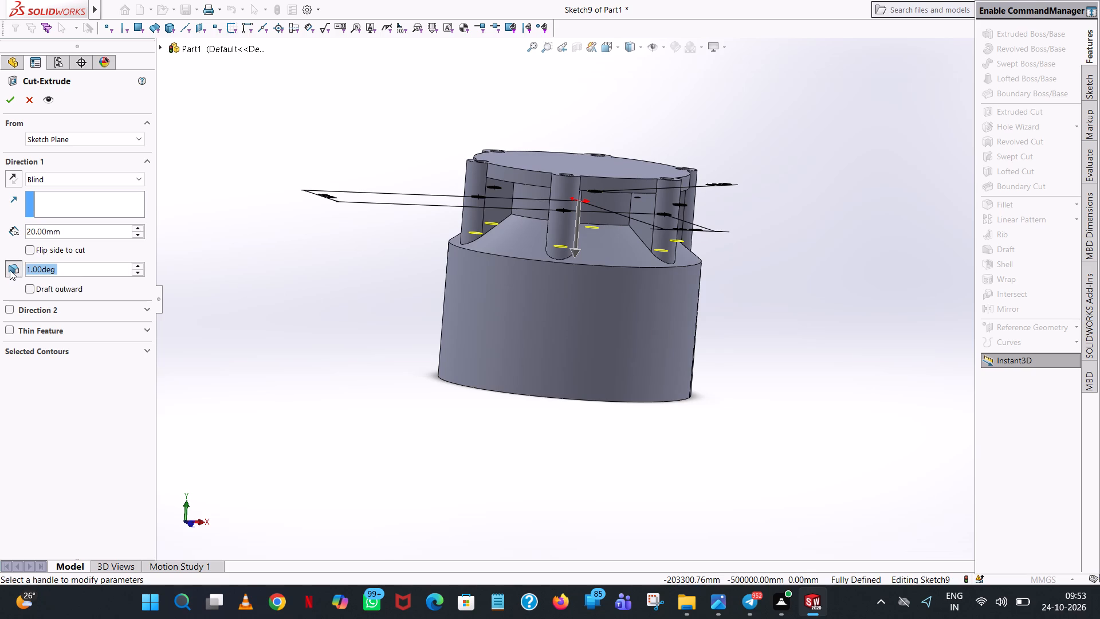
pyautogui.tripleClick(138, 267)
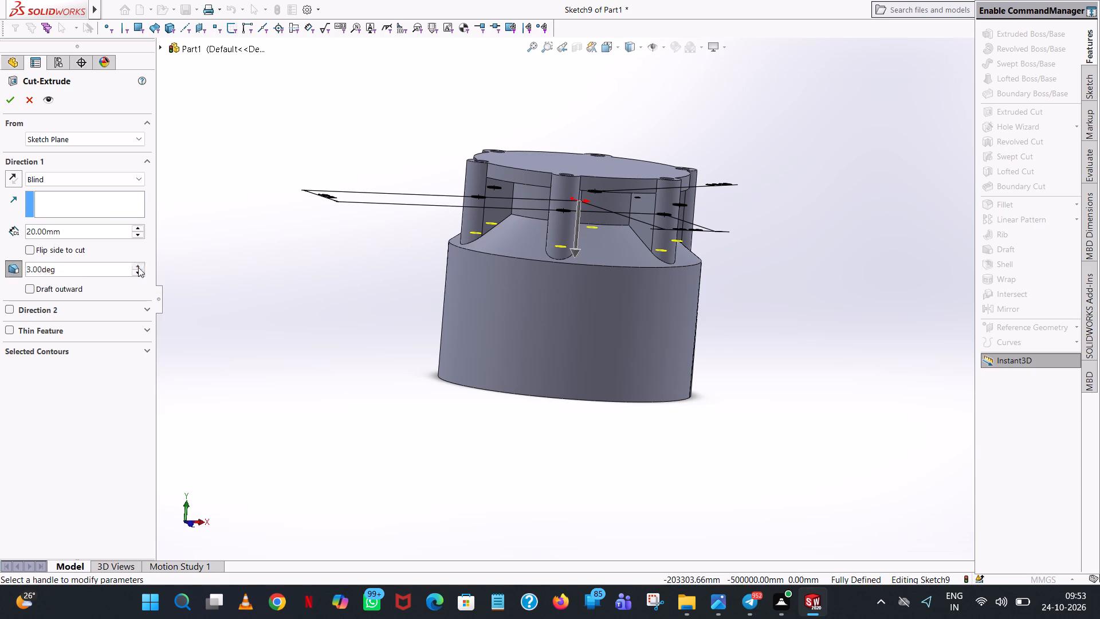
pyautogui.tripleClick(138, 267)
pyautogui.doubleClick(138, 267)
pyautogui.click(138, 267)
pyautogui.click(138, 267)
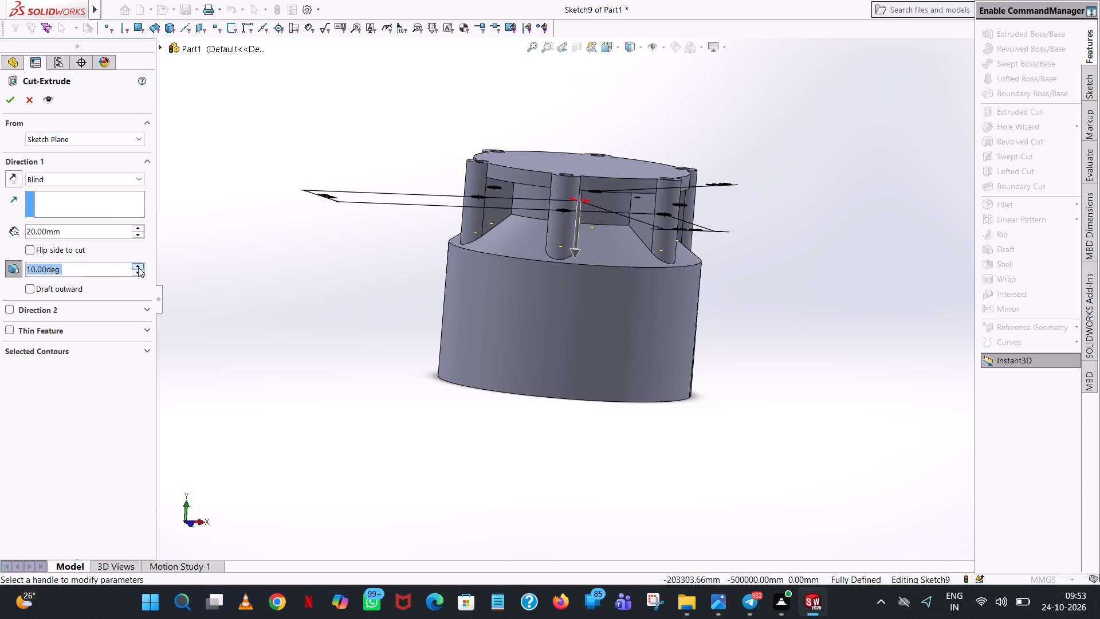
pyautogui.click(138, 267)
pyautogui.click(138, 267)
pyautogui.tripleClick(138, 267)
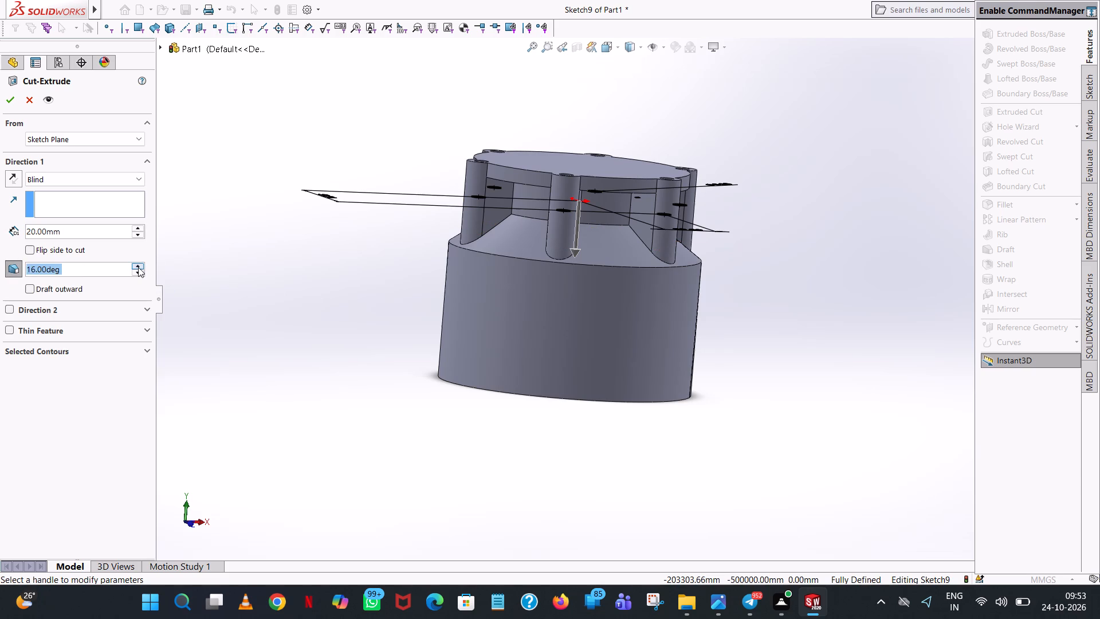
pyautogui.tripleClick(138, 267)
pyautogui.tripleClick(138, 267)
pyautogui.tripleClick(138, 267)
pyautogui.click(3, 104)
pyautogui.click(632, 88)
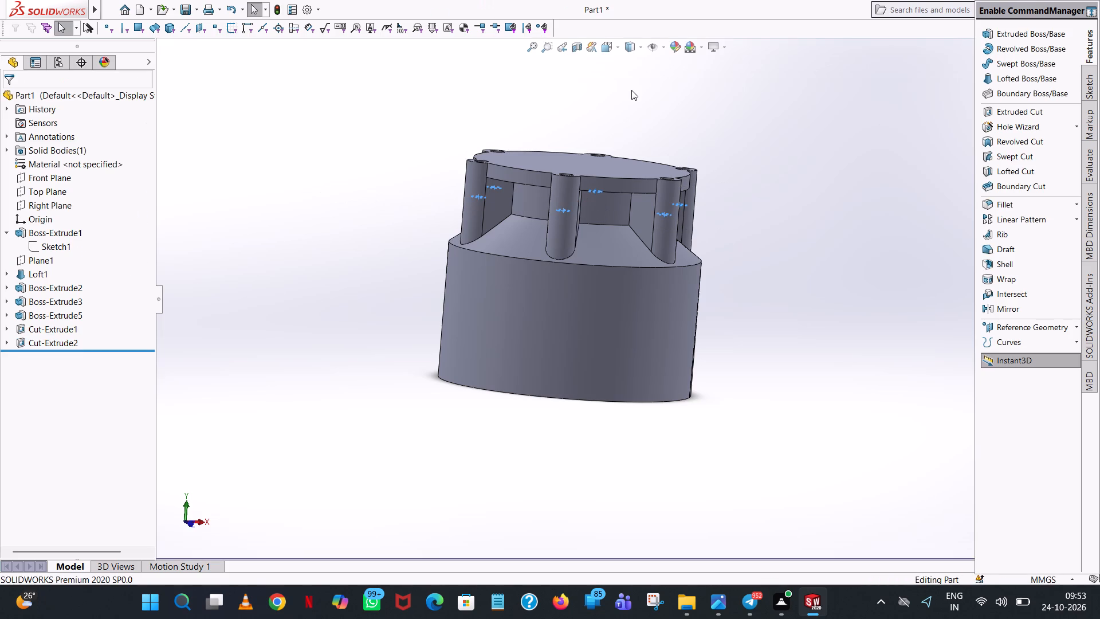
pyautogui.moveTo(627, 120); pyautogui.dragTo(636, 359, button='middle')
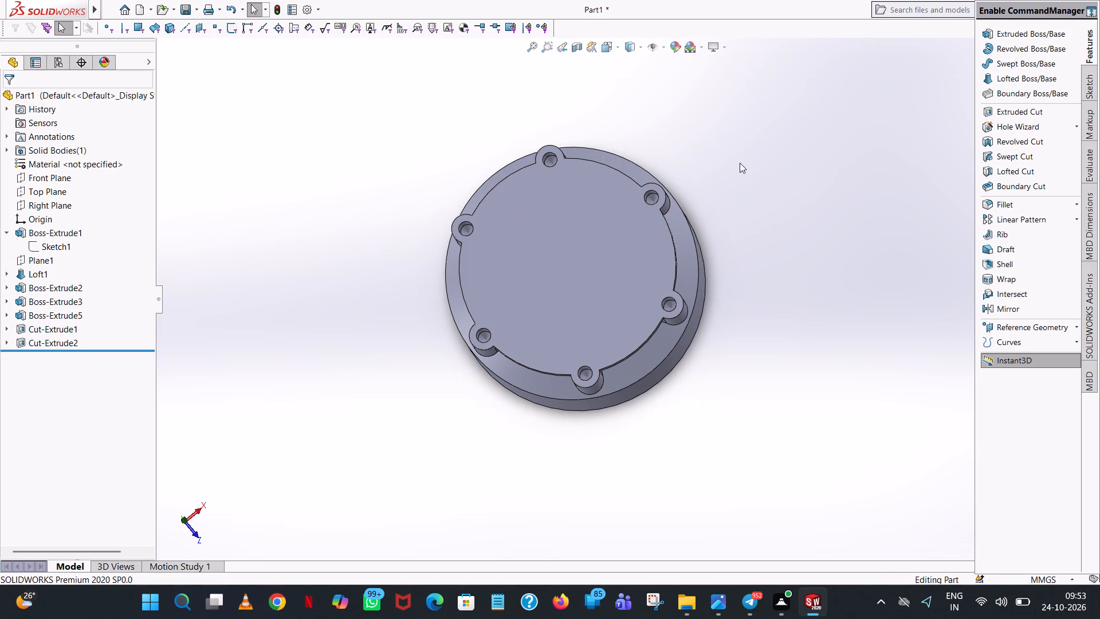
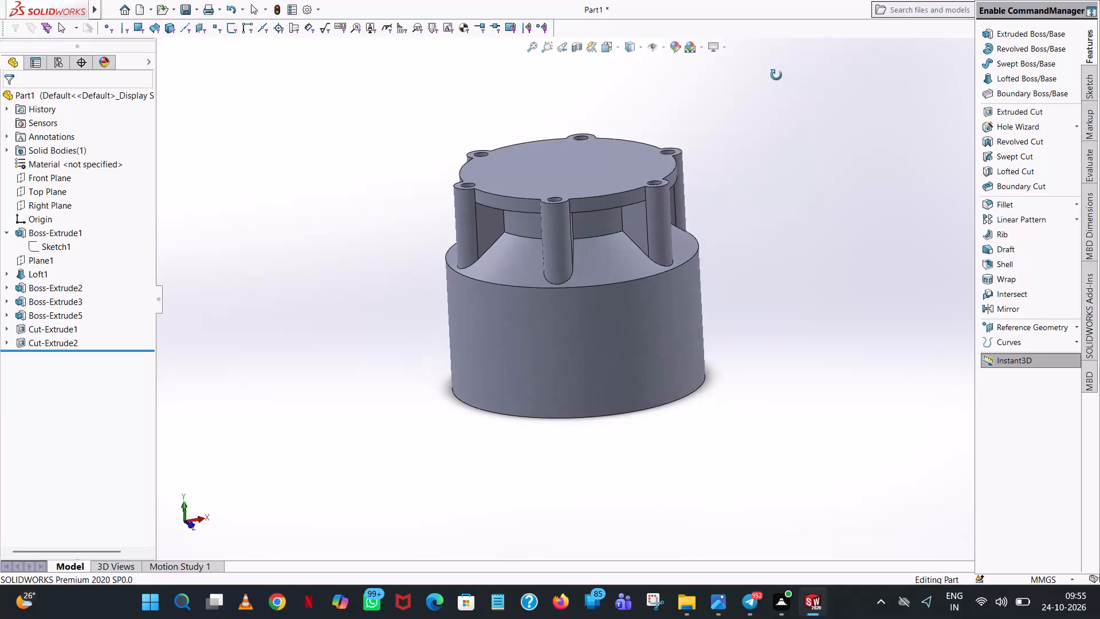
# Create a reference plane parallel to the Right Plane at an offset distance of 125 mm.
pyautogui.scroll(1, 777, 99)
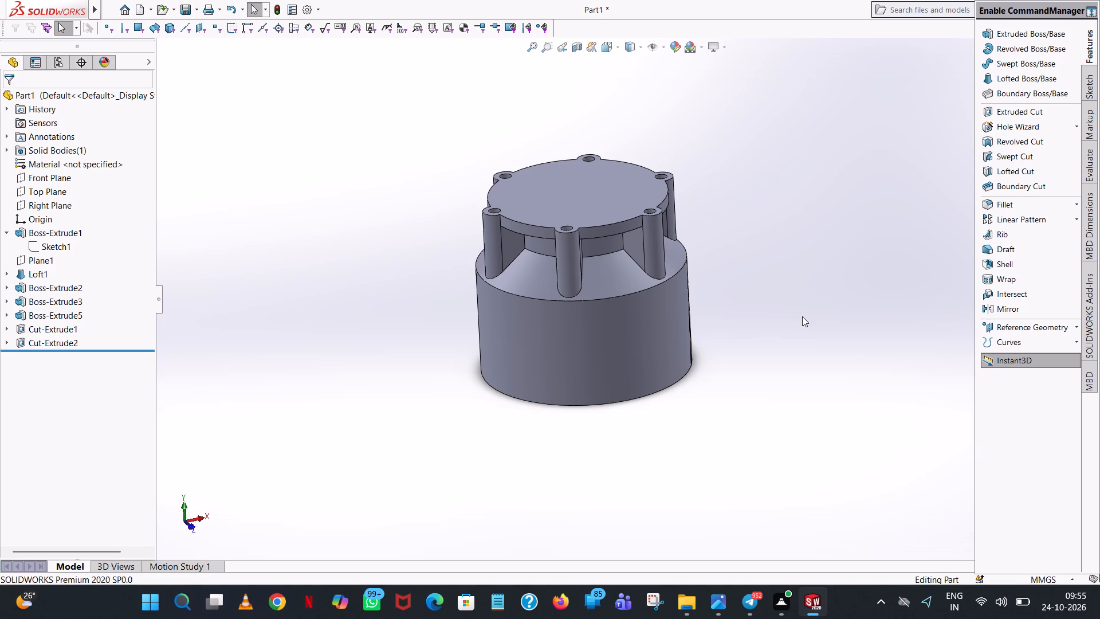
pyautogui.moveTo(777, 395); pyautogui.dragTo(787, 374, button='middle')
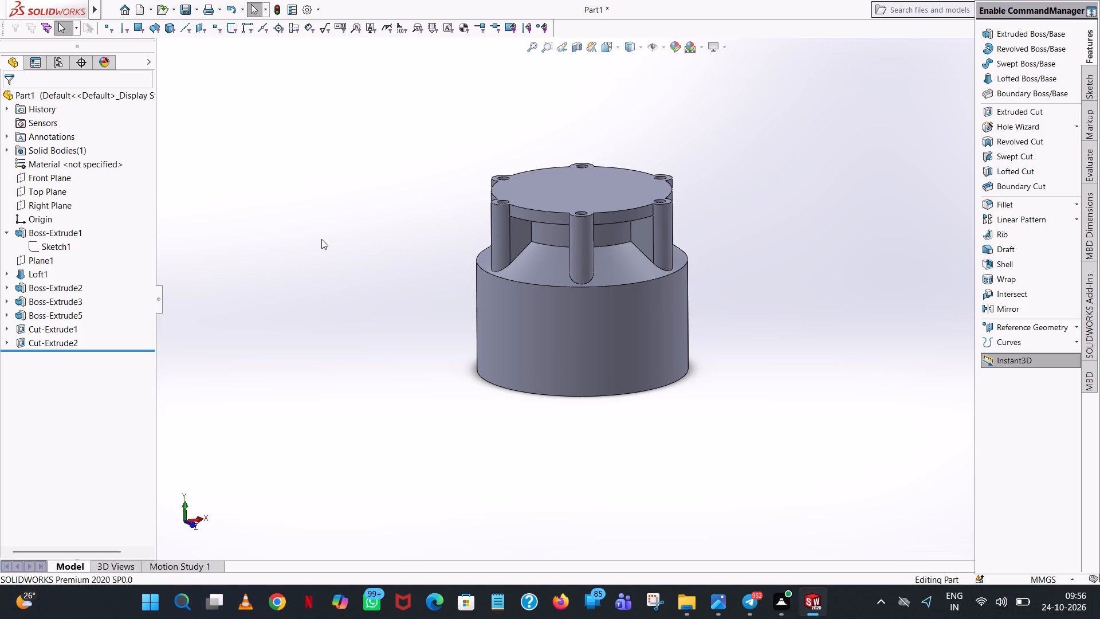
pyautogui.hotkey('ctrl', '7')
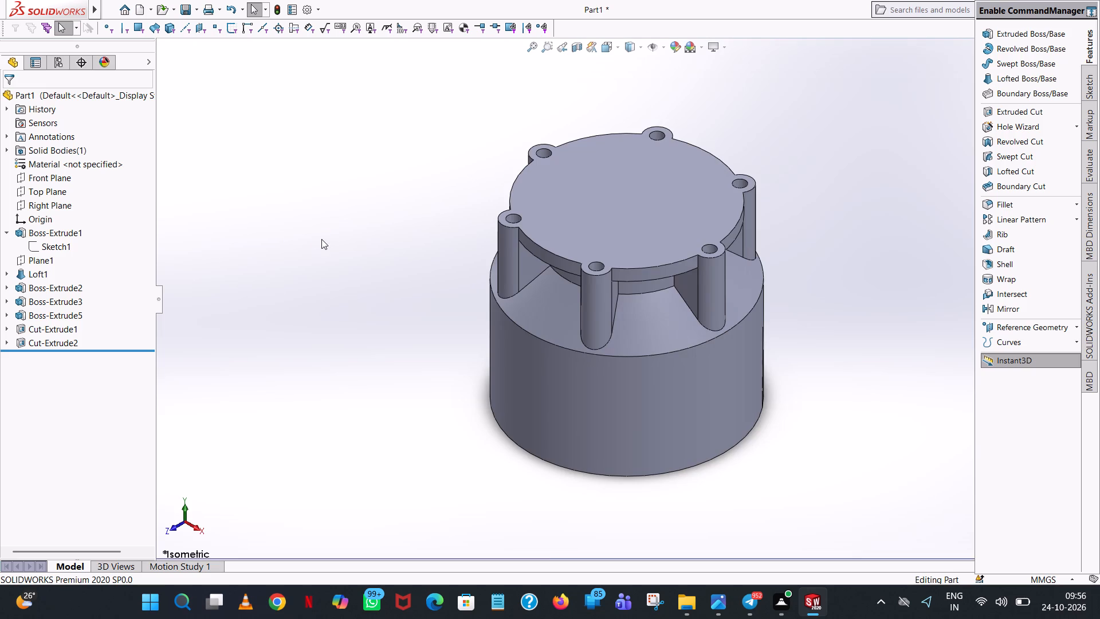
pyautogui.scroll(2, 744, 332)
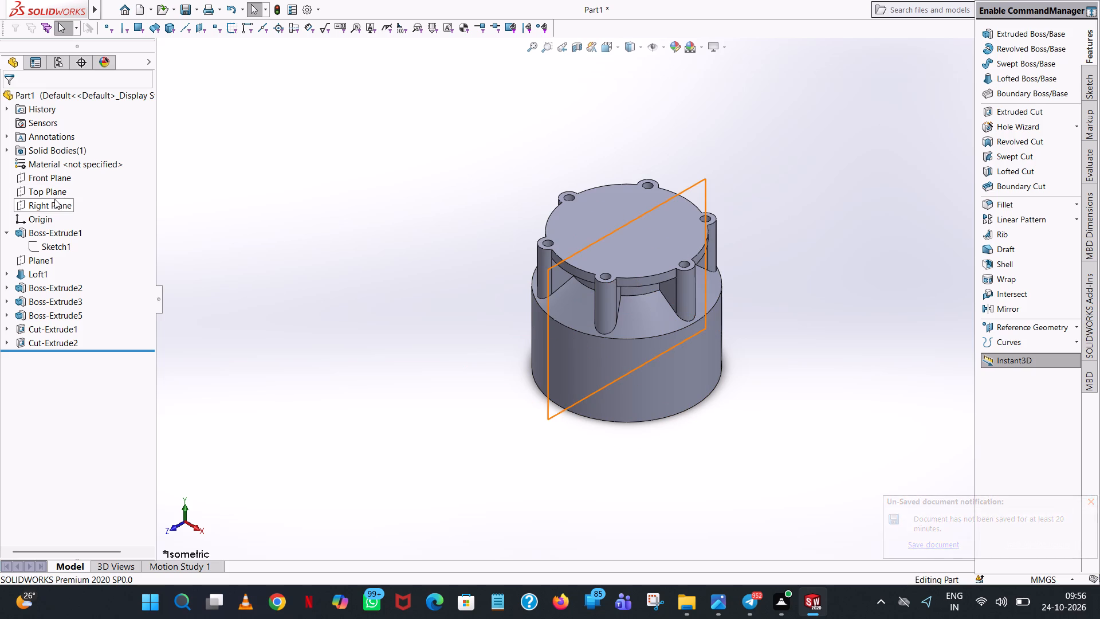
pyautogui.click(54, 199)
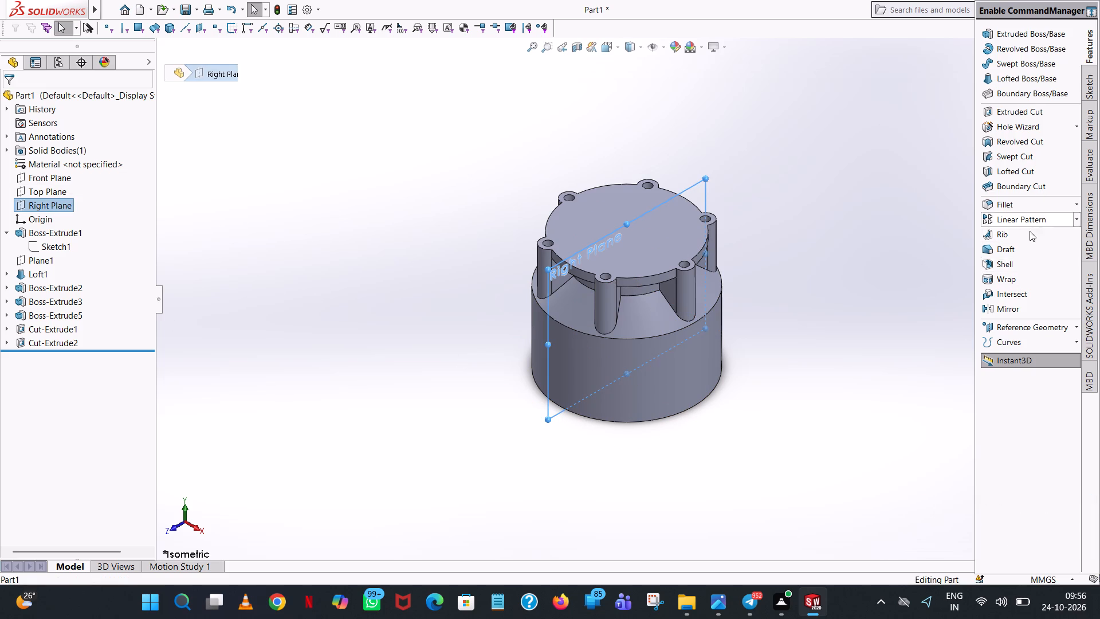
pyautogui.click(1012, 330)
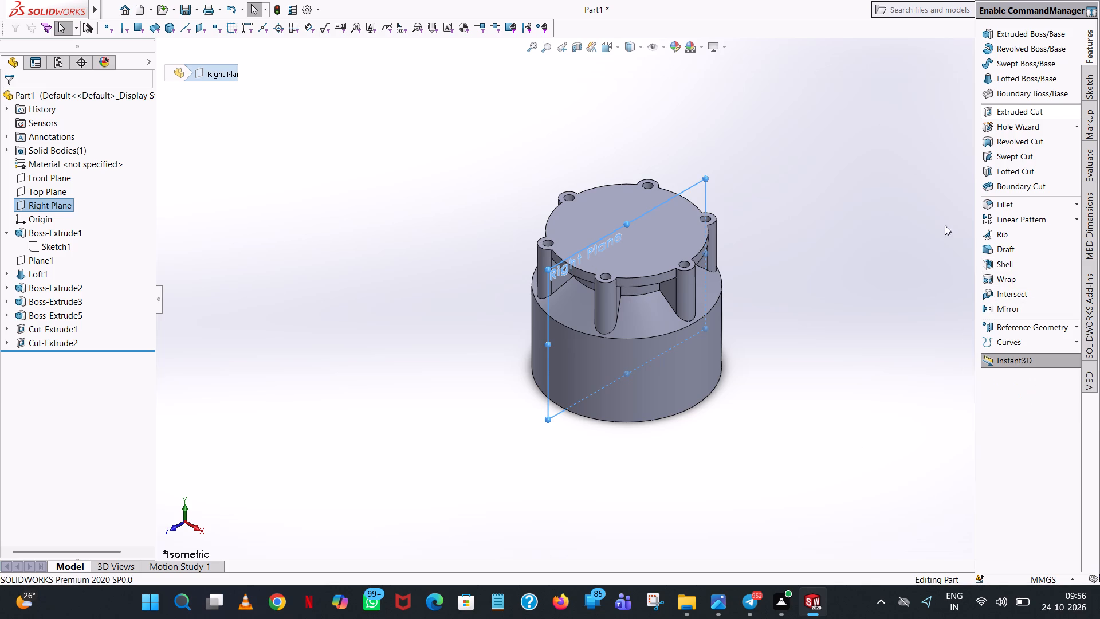
pyautogui.click(1043, 326)
pyautogui.click(1013, 332)
pyautogui.click(1016, 330)
pyautogui.click(1068, 329)
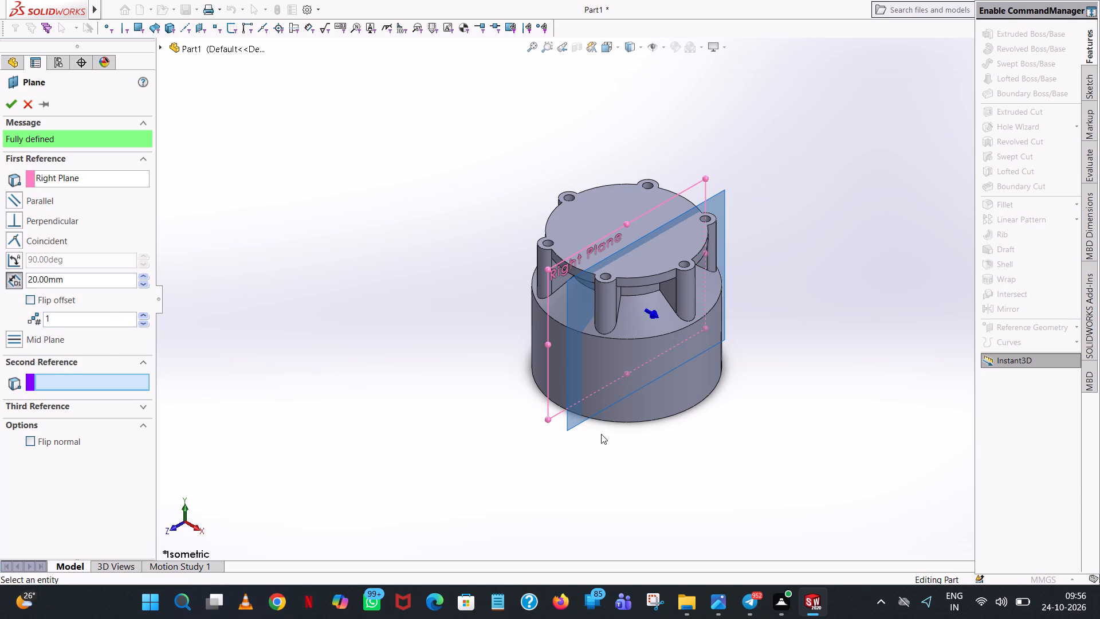
pyautogui.moveTo(611, 426); pyautogui.dragTo(666, 347, button='middle')
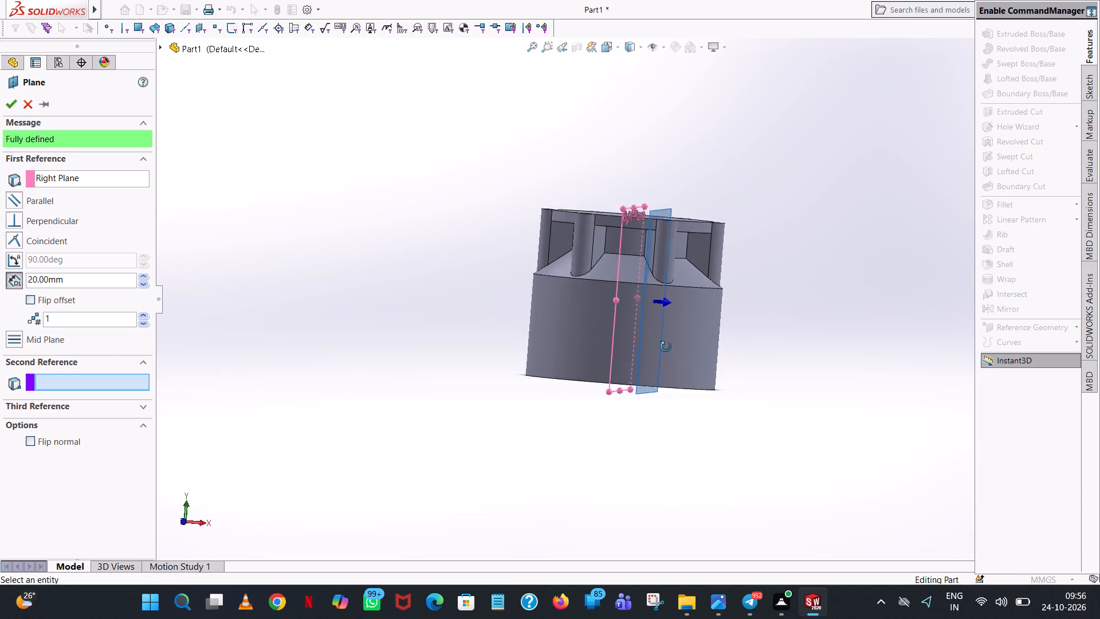
pyautogui.moveTo(666, 347); pyautogui.dragTo(658, 405, button='middle')
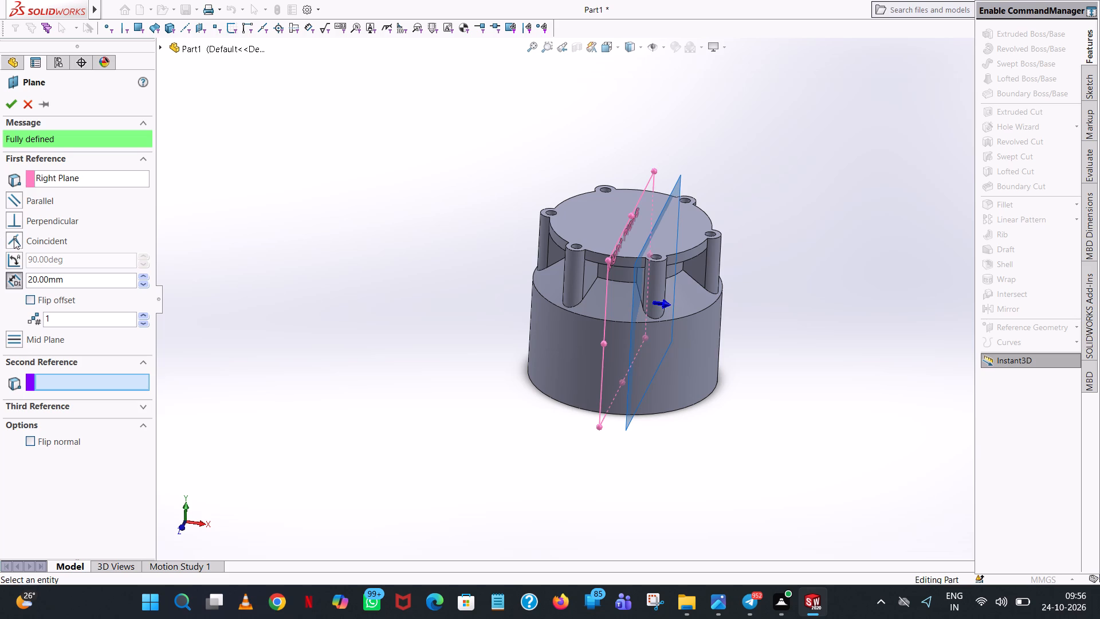
pyautogui.tripleClick(143, 275)
pyautogui.tripleClick(143, 275)
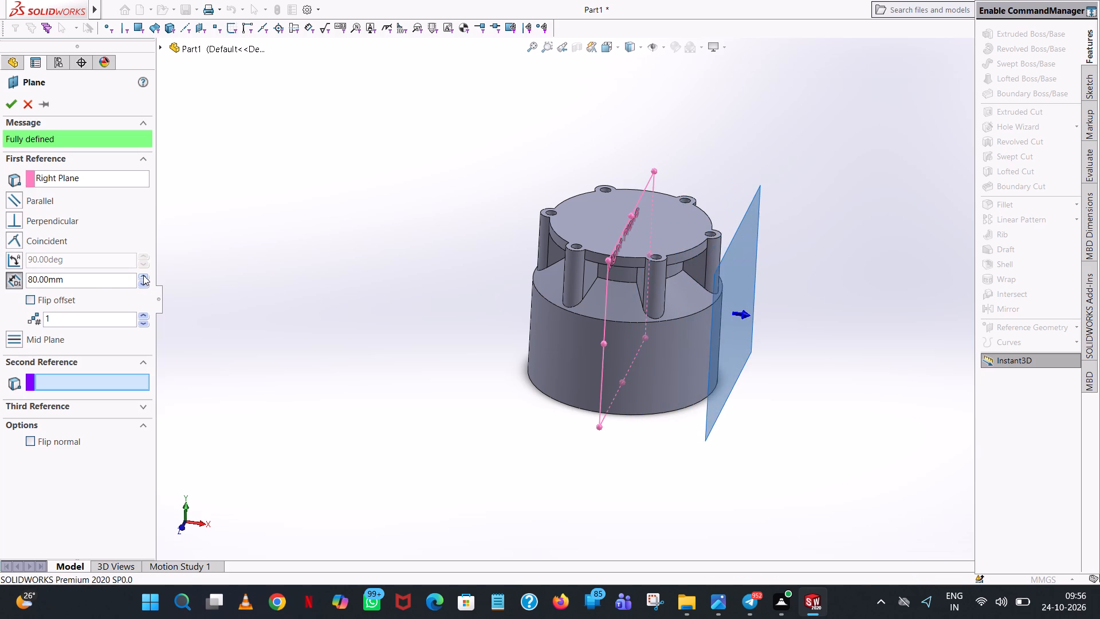
pyautogui.click(143, 275)
pyautogui.click(143, 275)
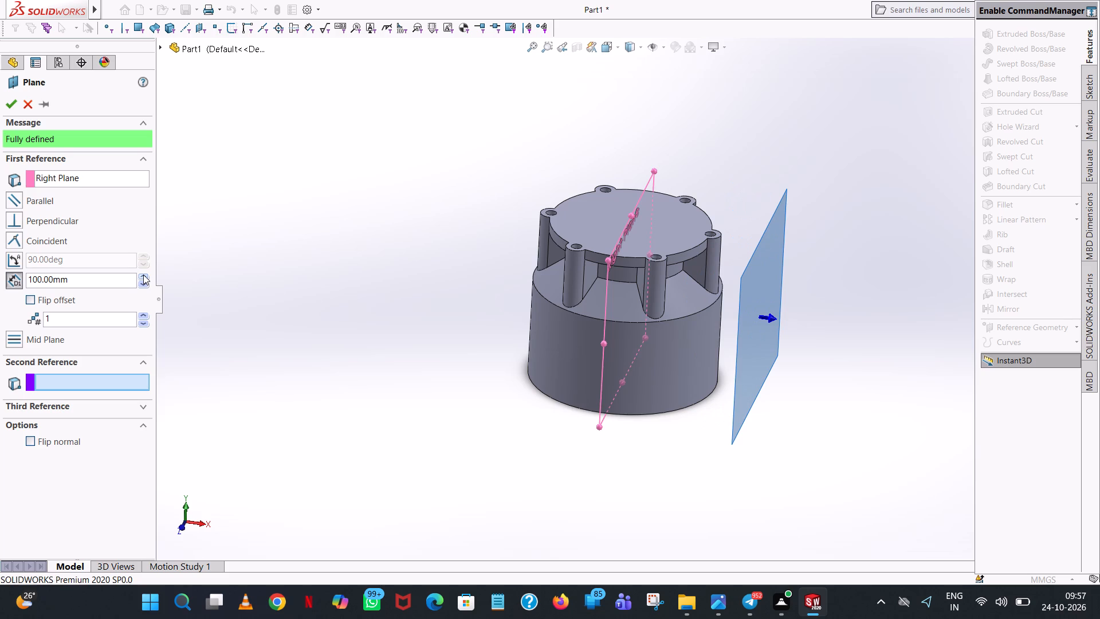
pyautogui.click(143, 275)
pyautogui.click(143, 275)
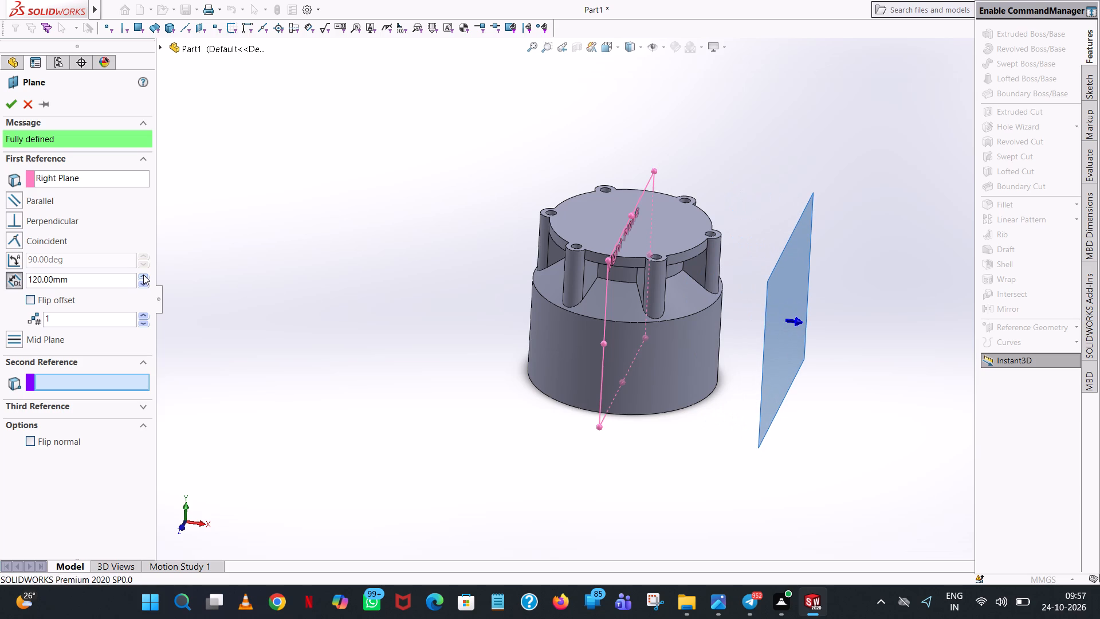
pyautogui.doubleClick(82, 283)
pyautogui.write('125')
pyautogui.press('Return')
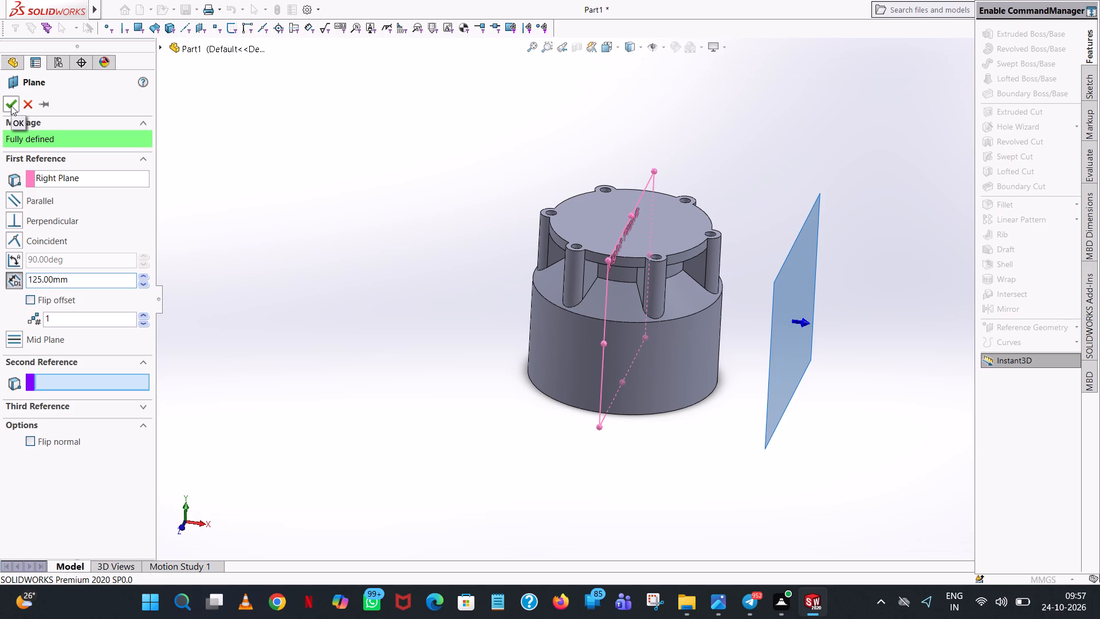
pyautogui.click(11, 105)
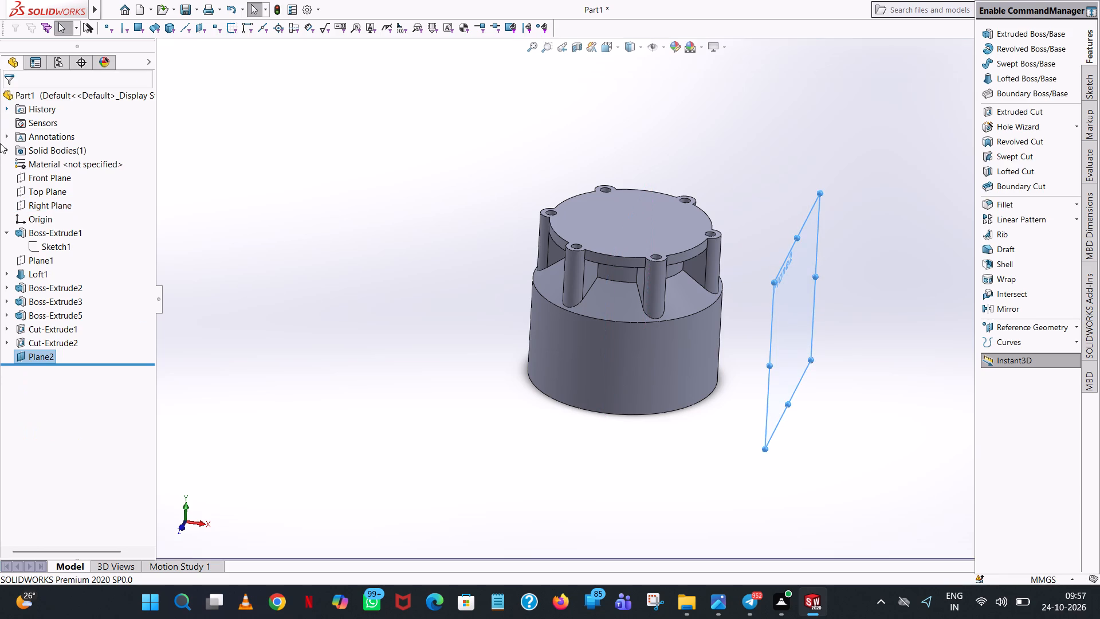
# Start a new sketch on the plane offset 125 mm from the Right Plane.
pyautogui.click(30, 352)
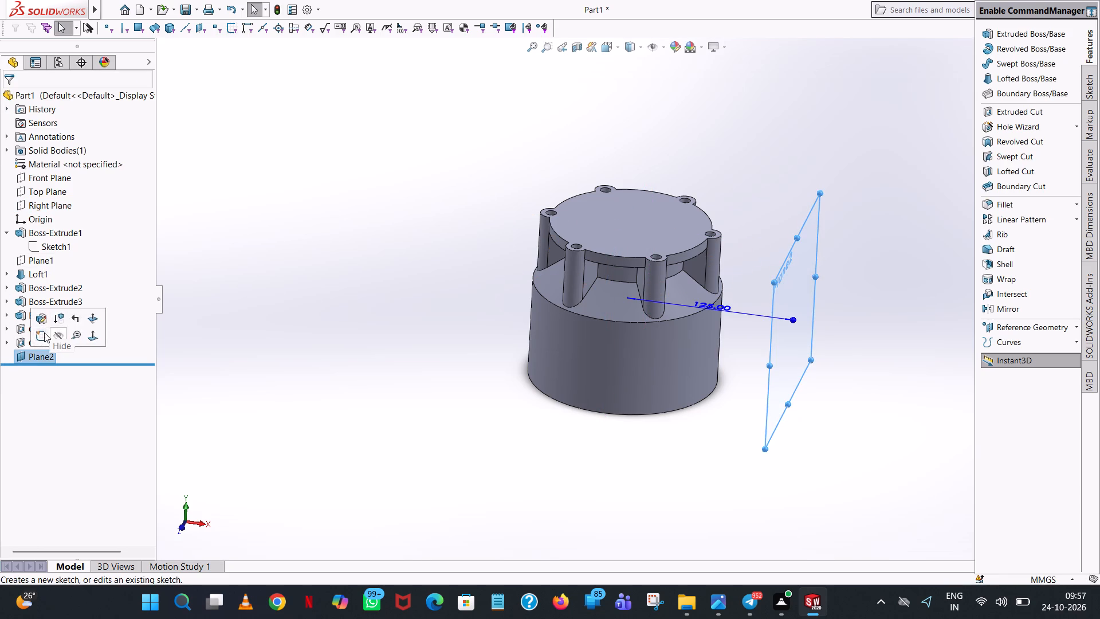
pyautogui.click(38, 336)
pyautogui.click(176, 320)
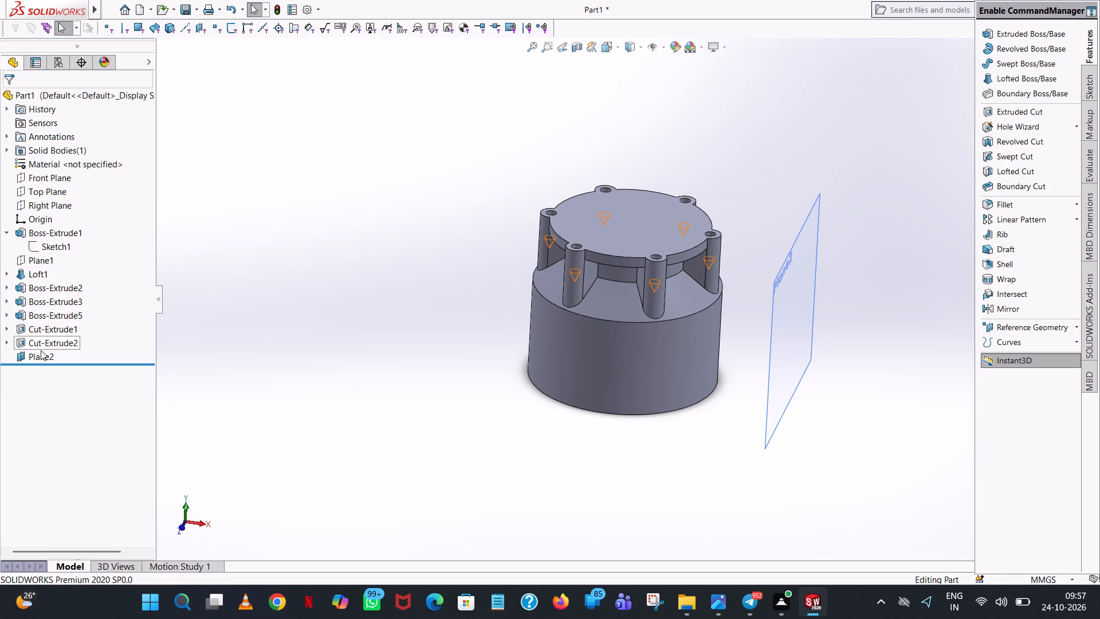
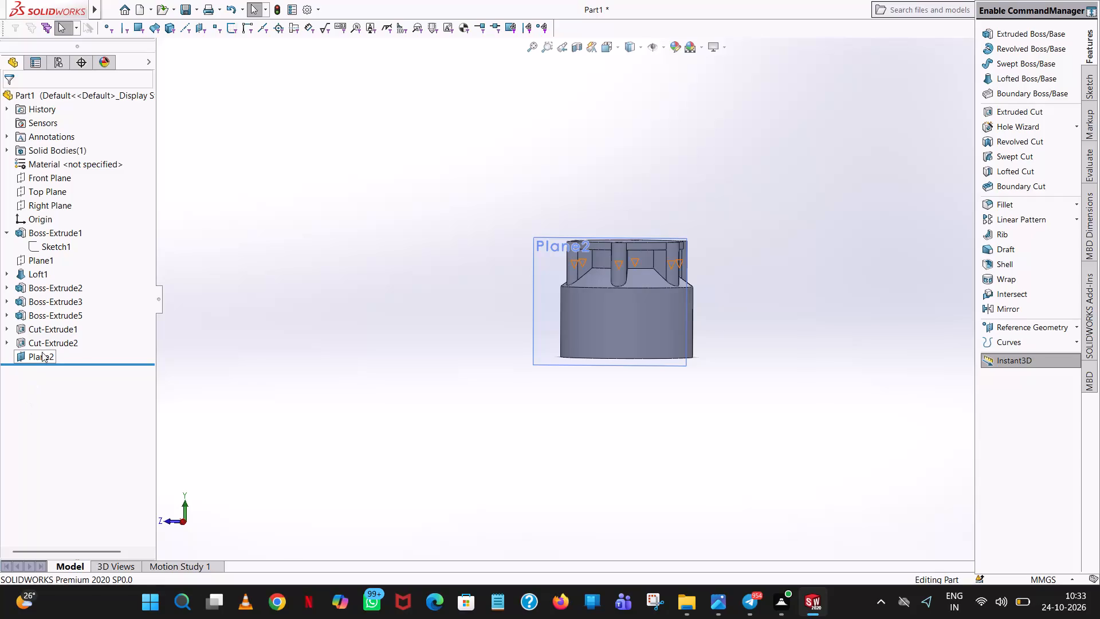
# Start a new sketch on Plane2, the plane offset 125 mm from the Right Plane.
pyautogui.click(41, 358)
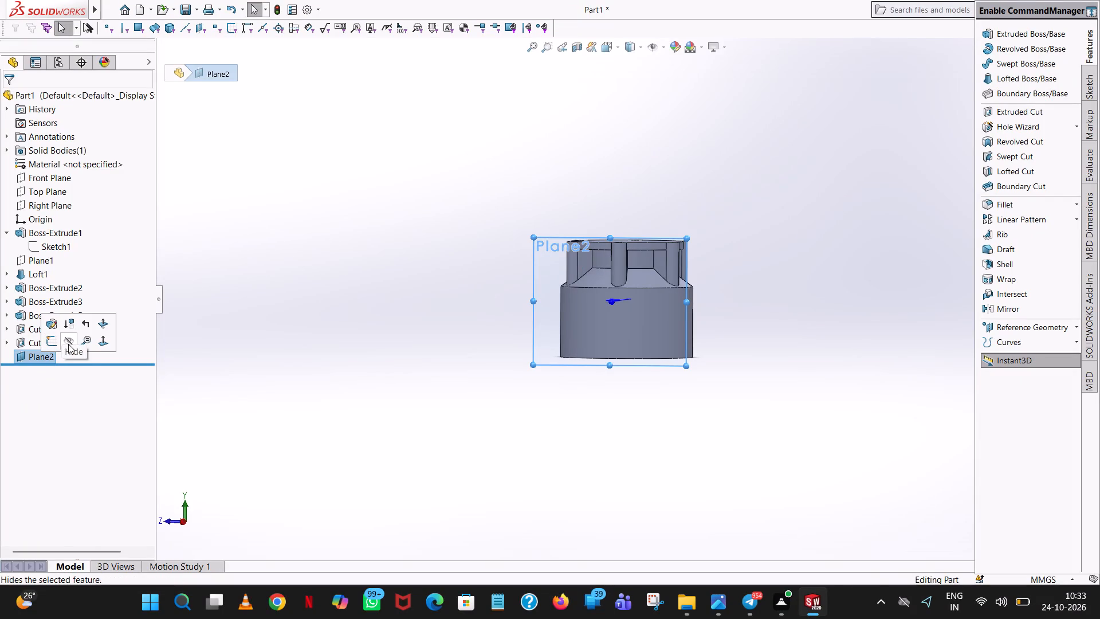
pyautogui.click(49, 340)
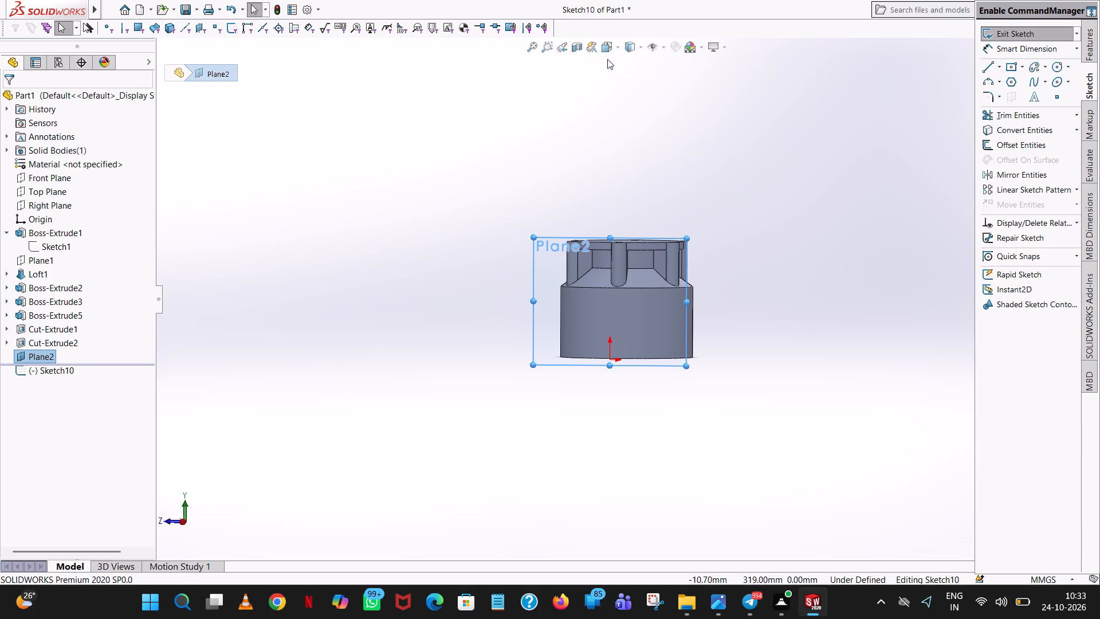
pyautogui.click(616, 45)
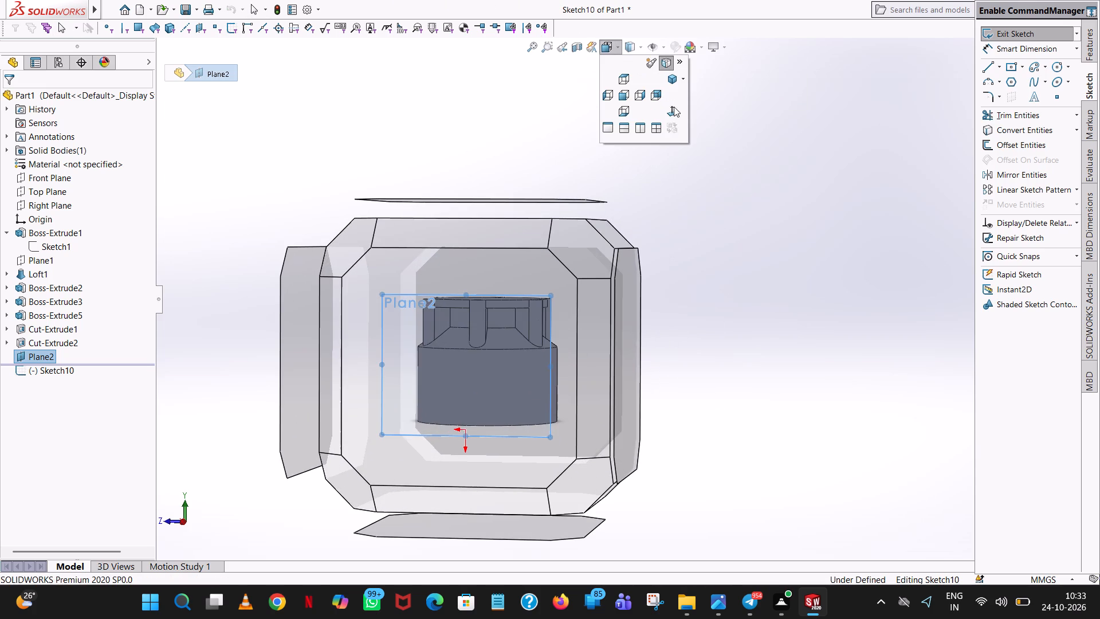
pyautogui.click(674, 107)
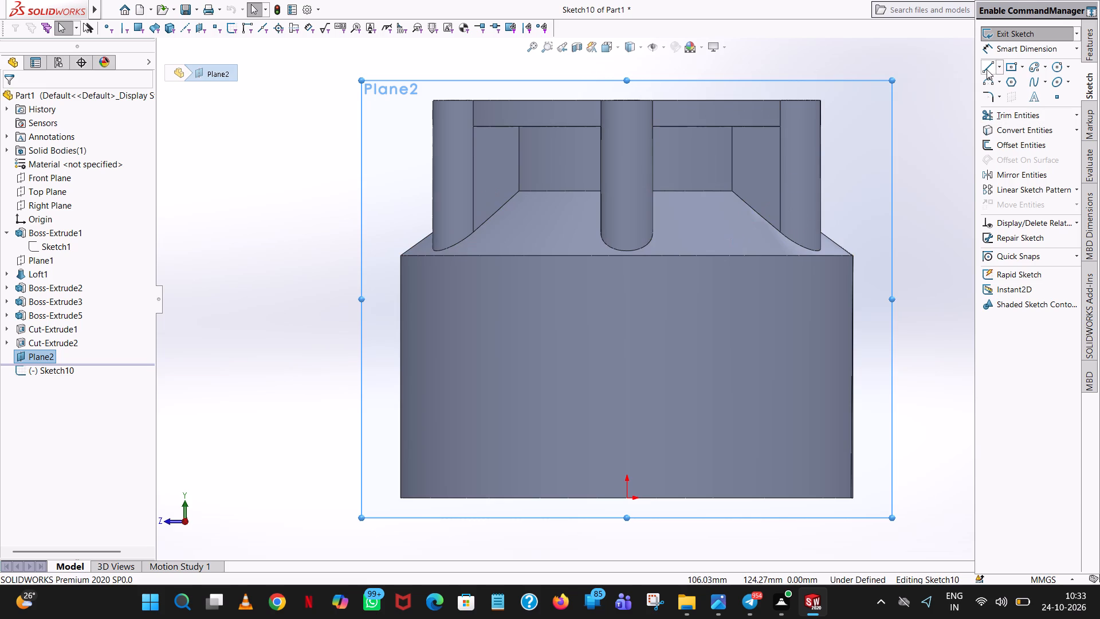
# Draw a vertical line upward from the origin and set its length to 40 mm.
pyautogui.click(986, 69)
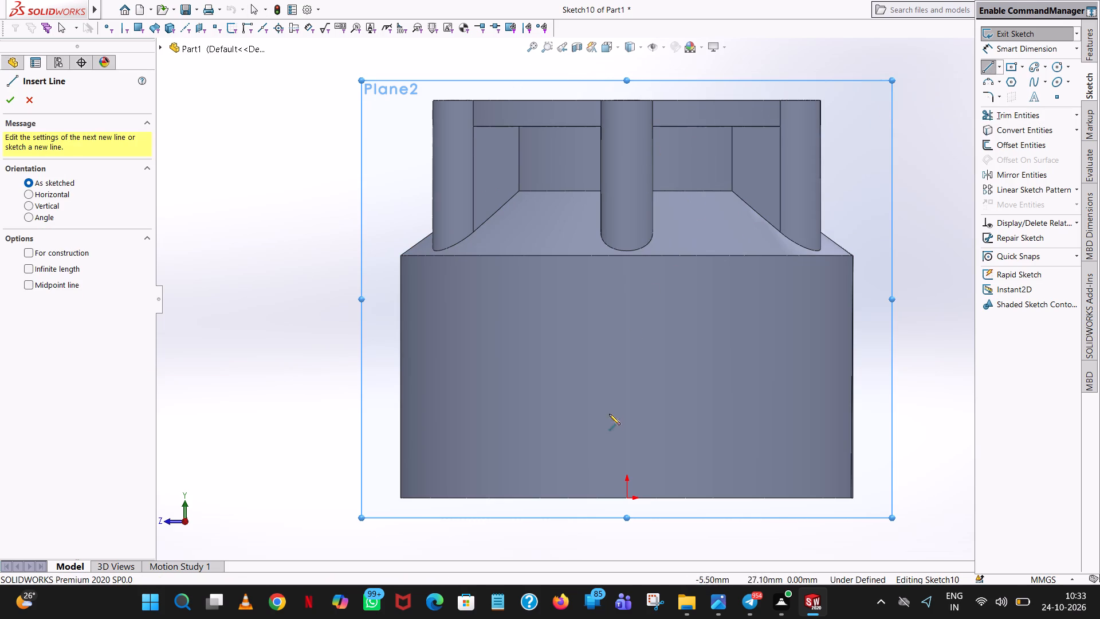
pyautogui.click(626, 499)
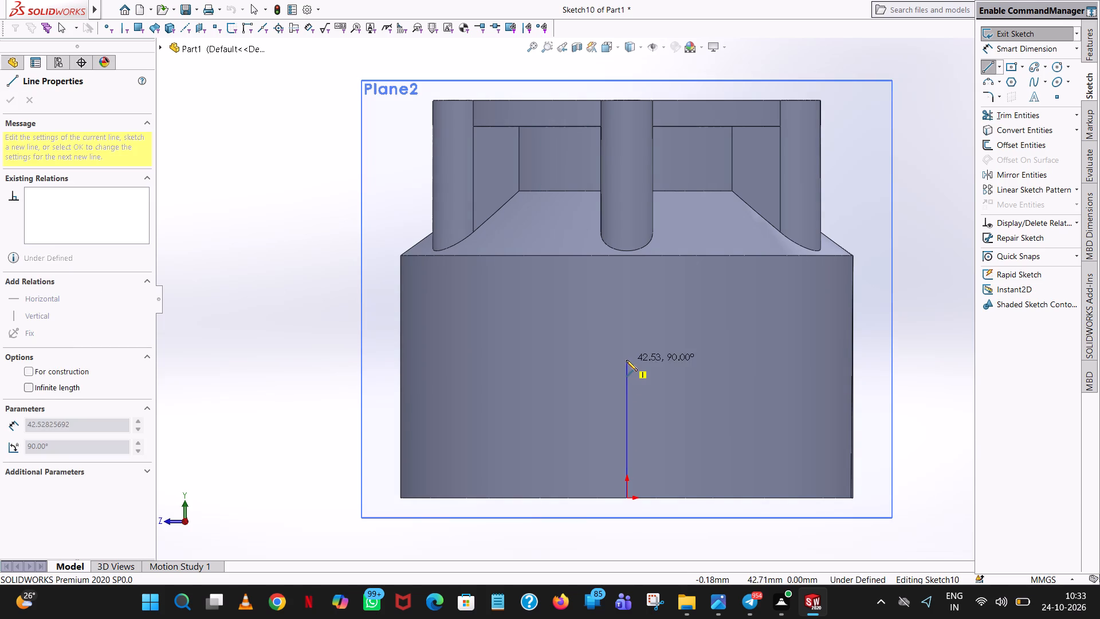
pyautogui.click(627, 357)
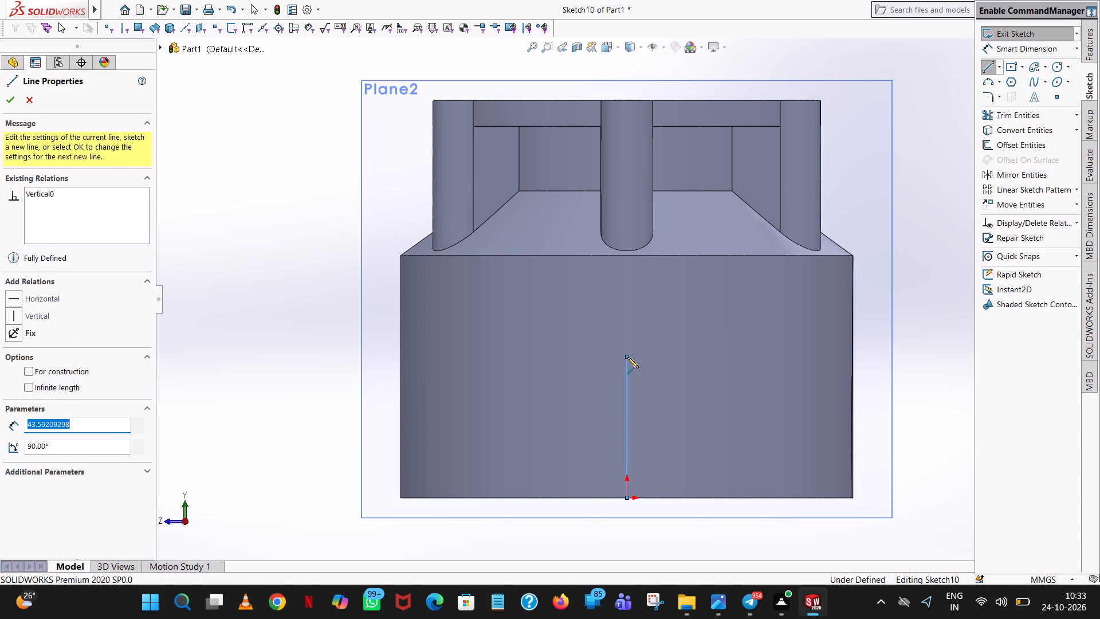
pyautogui.write('40')
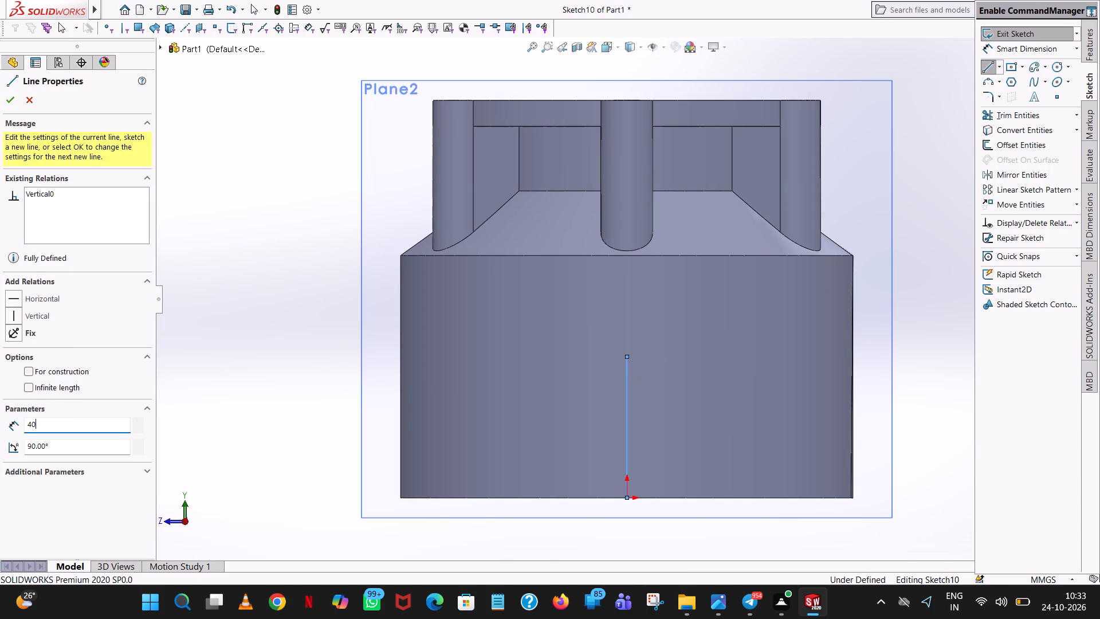
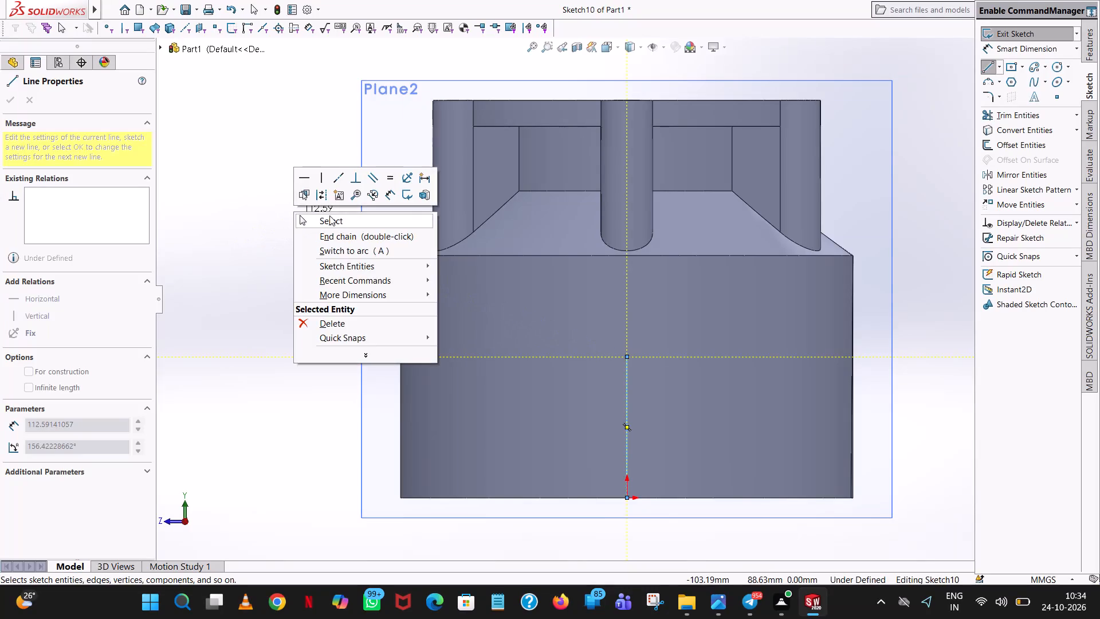
# Set the length of the vertical line rising from the origin to 40 mm.
pyautogui.click(330, 216)
pyautogui.click(285, 192)
pyautogui.click(625, 387)
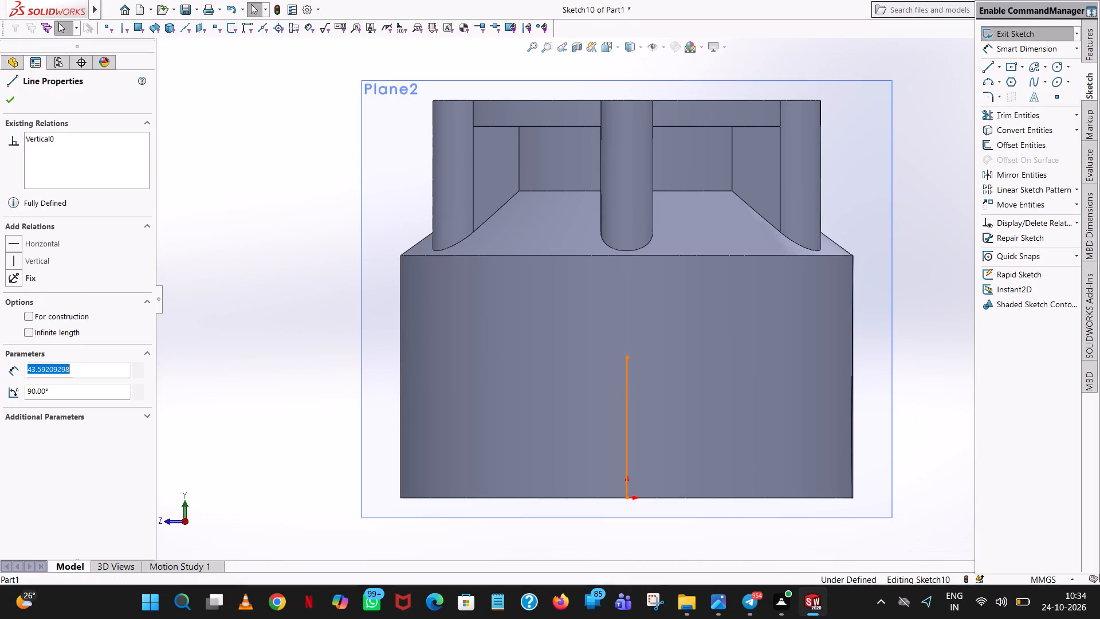
pyautogui.click(334, 254)
pyautogui.click(627, 400)
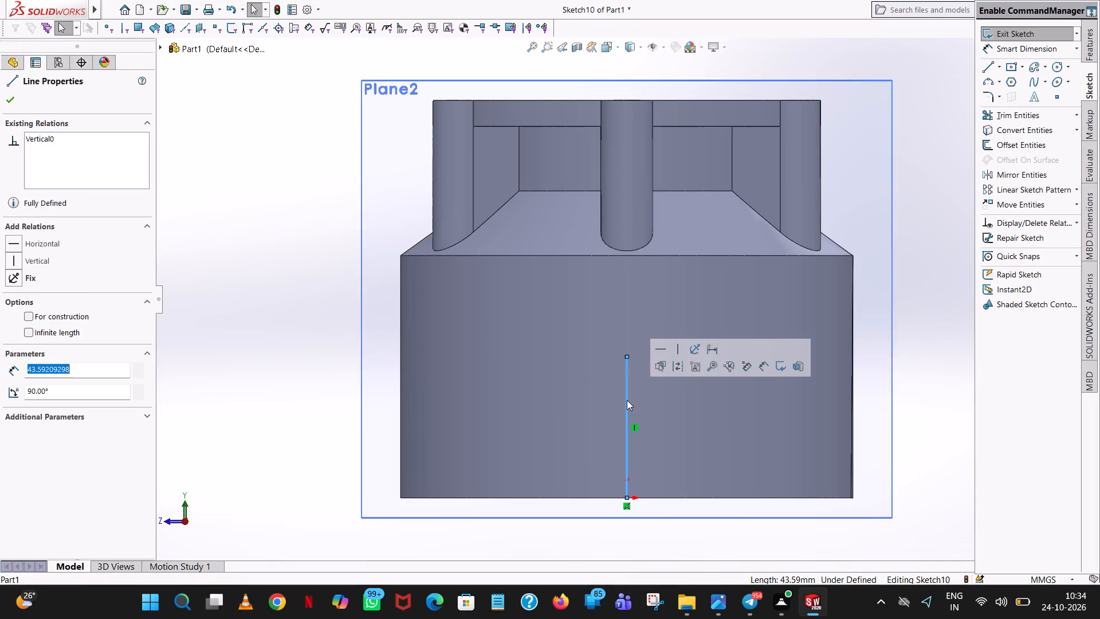
pyautogui.write('40')
pyautogui.press('Return')
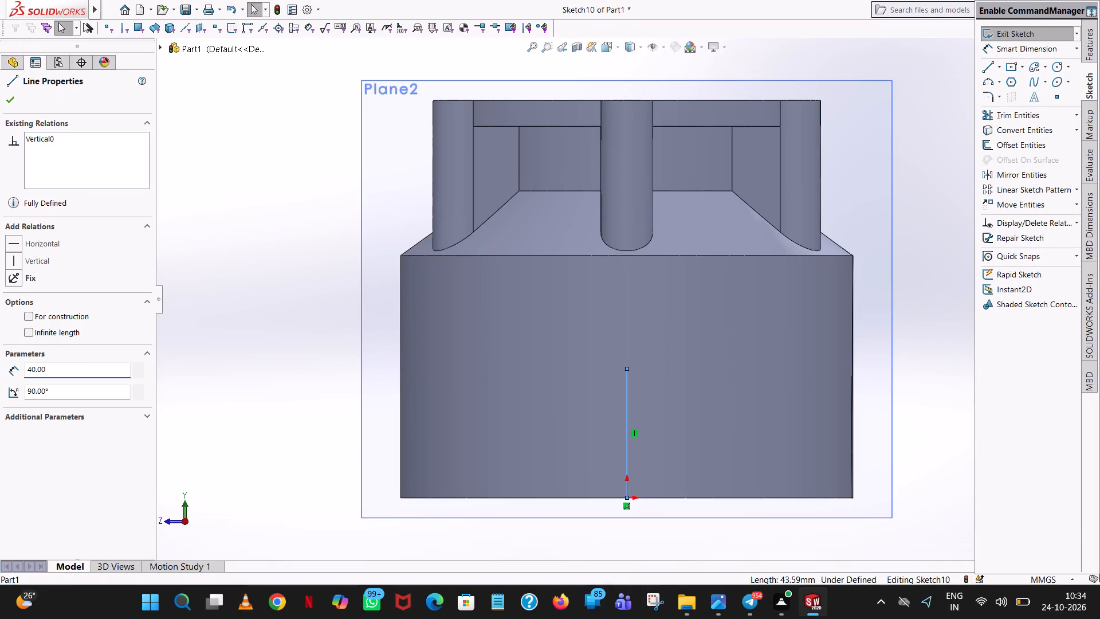
pyautogui.click(277, 177)
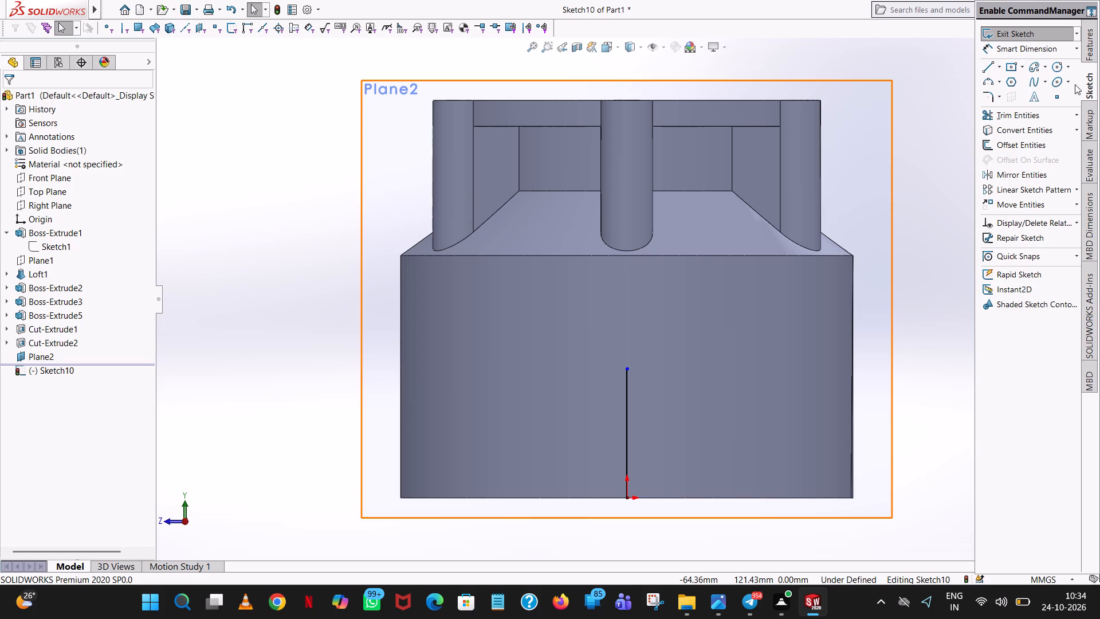
# Draw a circle centred on the vertical line's upper endpoint and set its radius to 74/2, giving 37 mm.
pyautogui.click(1059, 67)
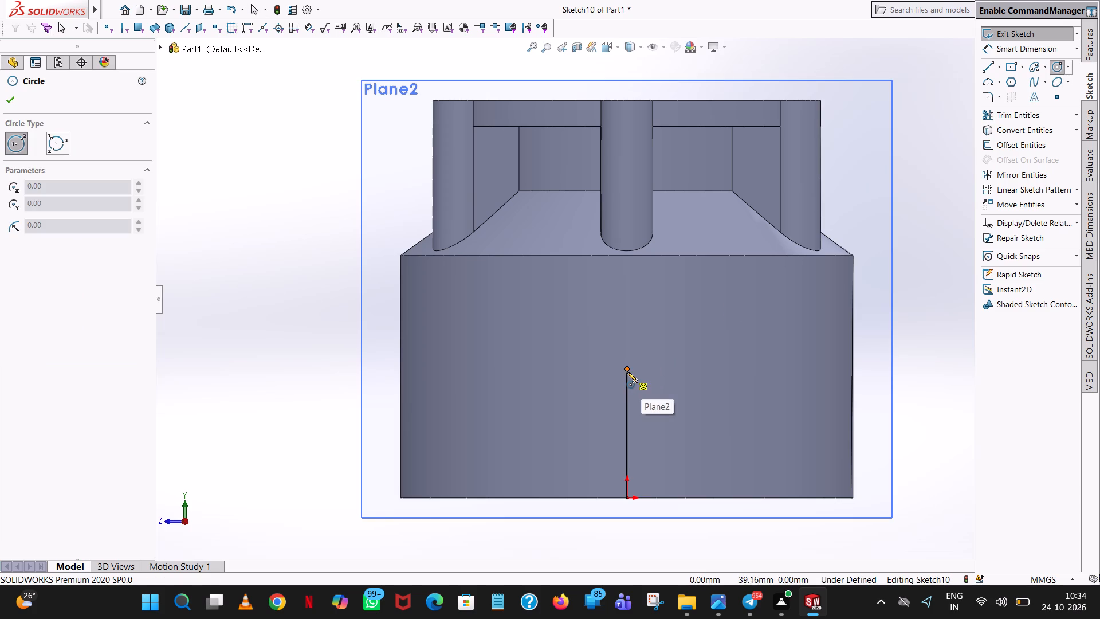
pyautogui.click(627, 370)
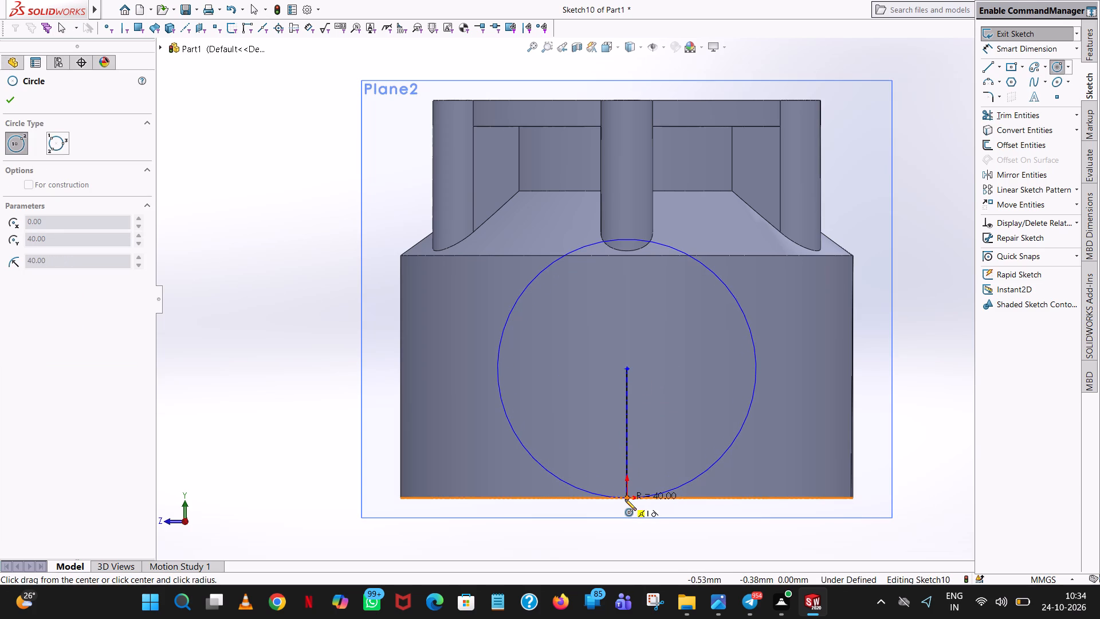
pyautogui.click(621, 463)
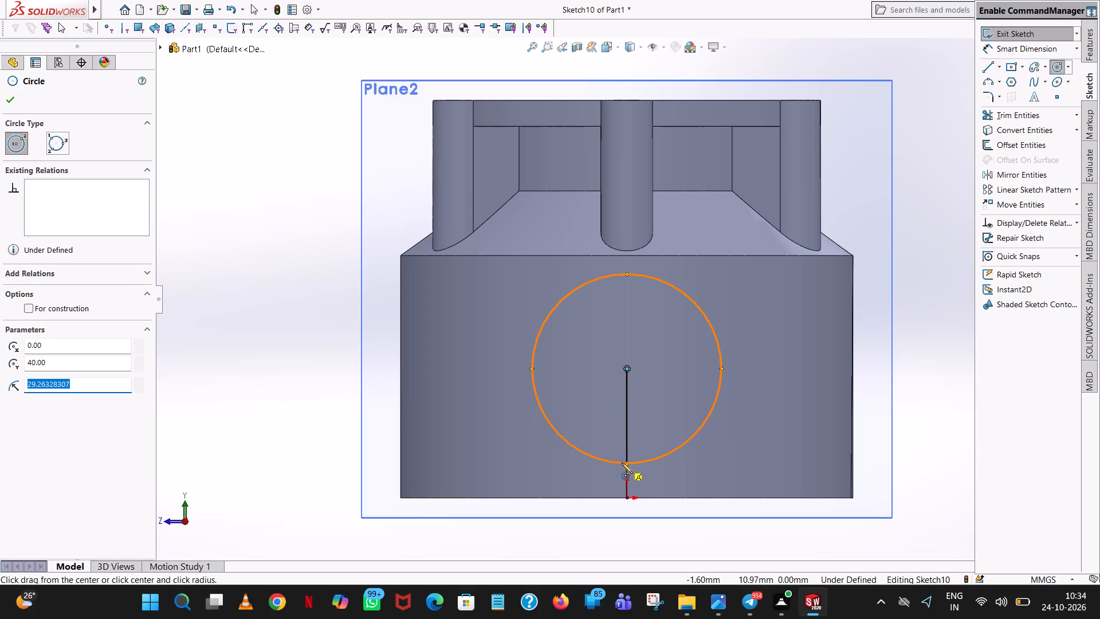
pyautogui.press('7')
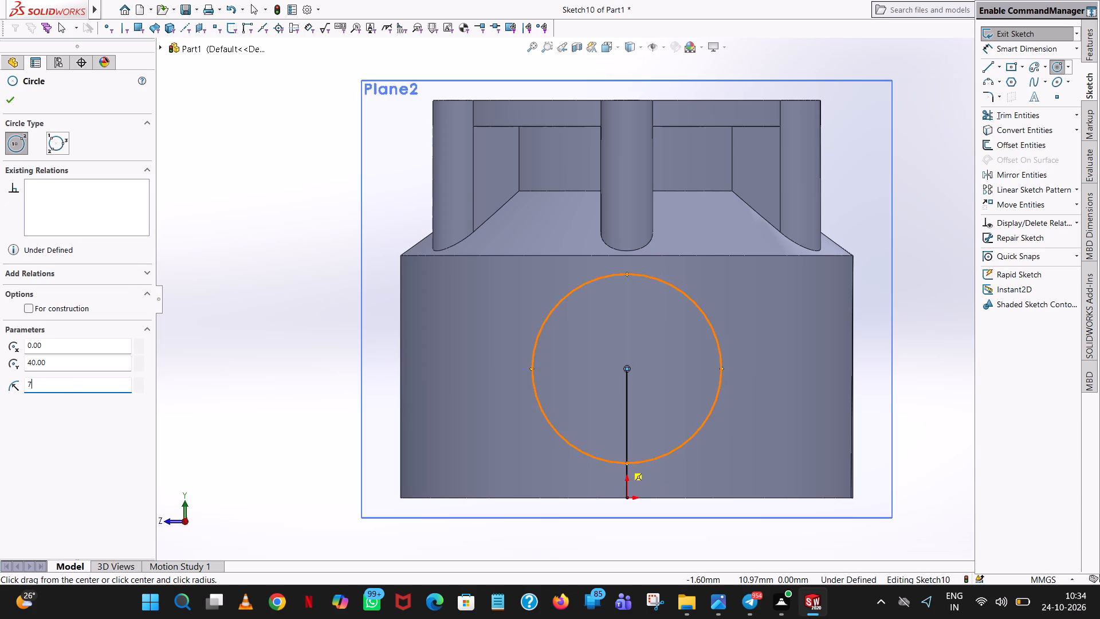
pyautogui.write('4/')
pyautogui.press('2')
pyautogui.press('Return')
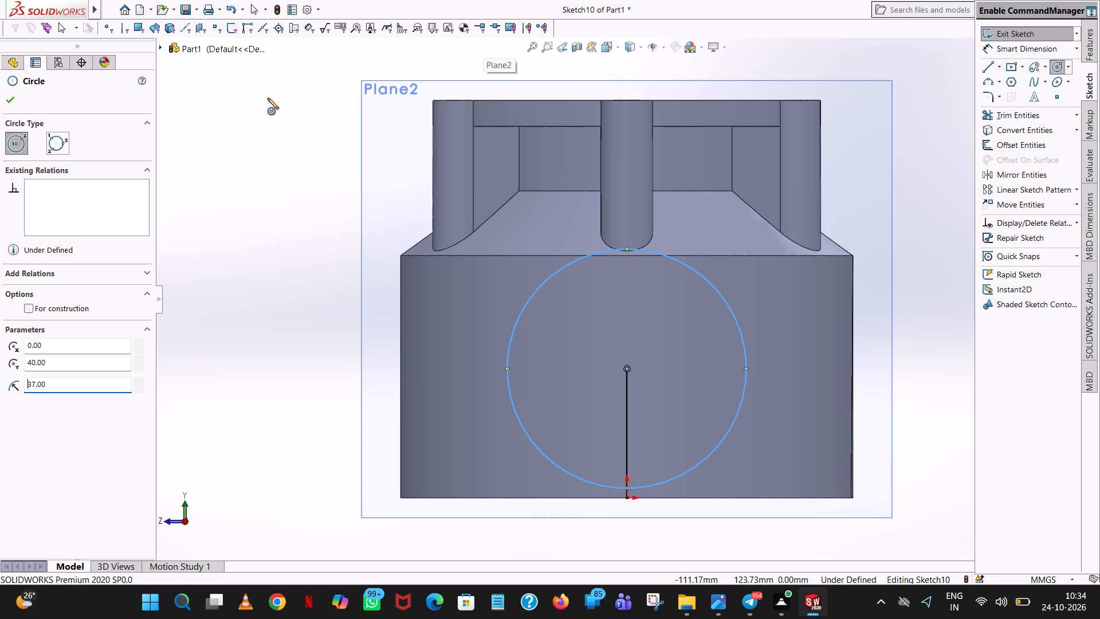
pyautogui.click(17, 95)
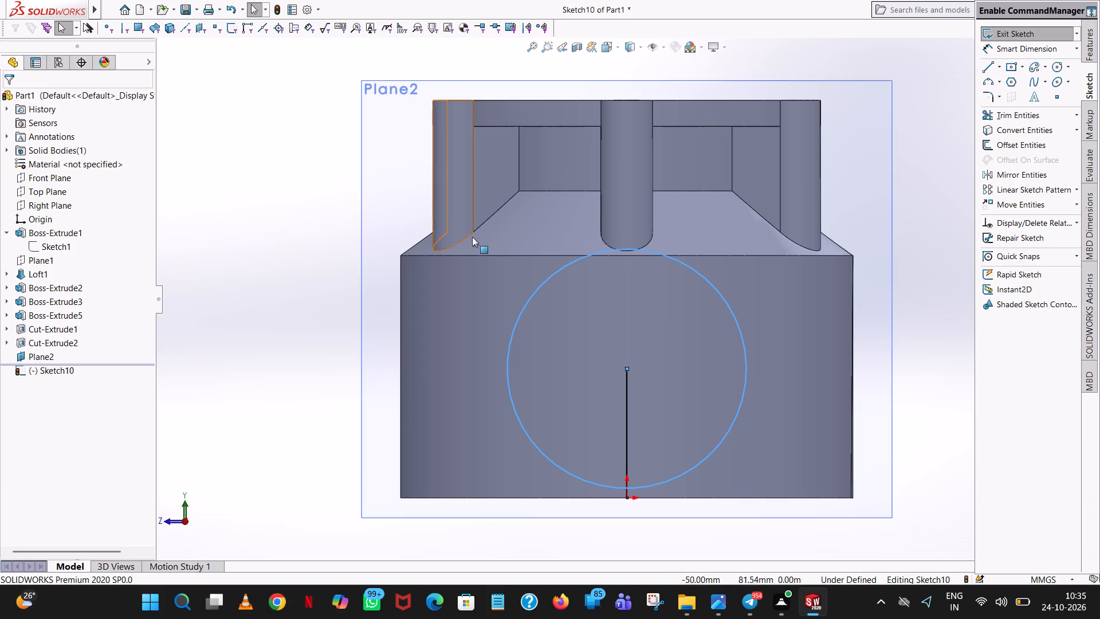
# Trim away the whole vertical line, including the short piece below the circle, leaving only the circle.
pyautogui.moveTo(787, 210); pyautogui.dragTo(838, 171, button='middle')
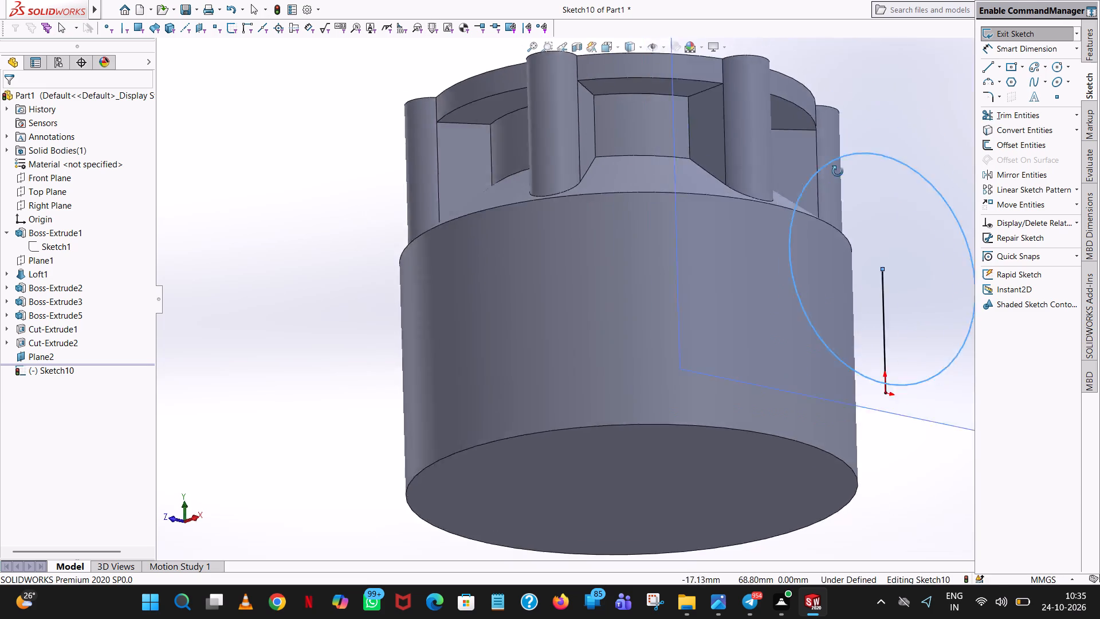
pyautogui.moveTo(838, 171); pyautogui.dragTo(819, 202, button='middle')
pyautogui.scroll(1, 819, 202)
pyautogui.click(999, 121)
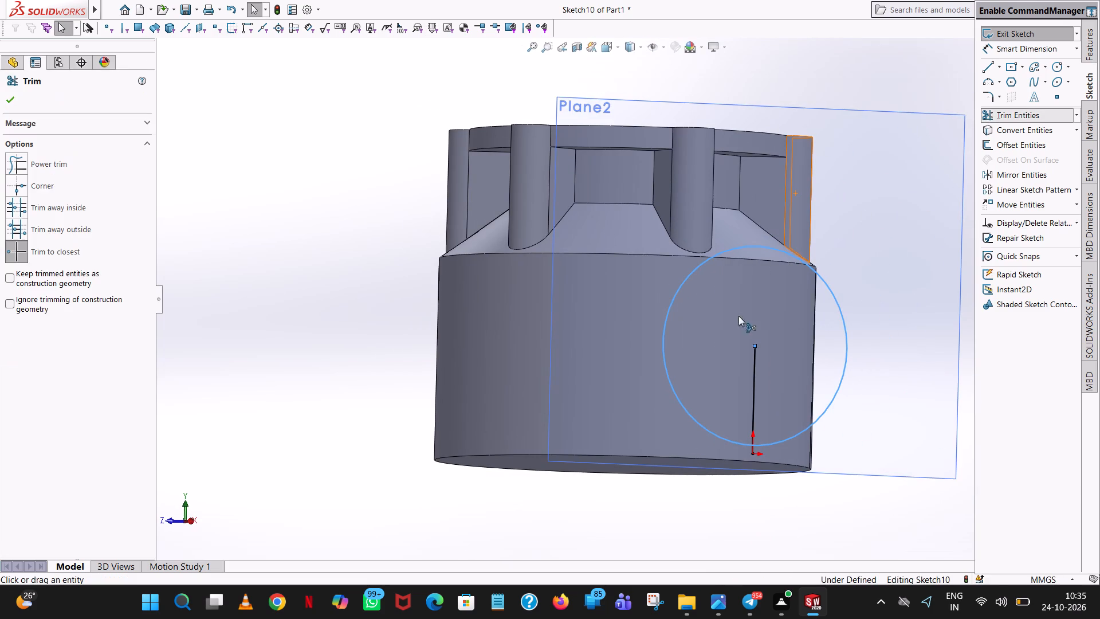
pyautogui.click(749, 377)
pyautogui.click(760, 370)
pyautogui.click(756, 363)
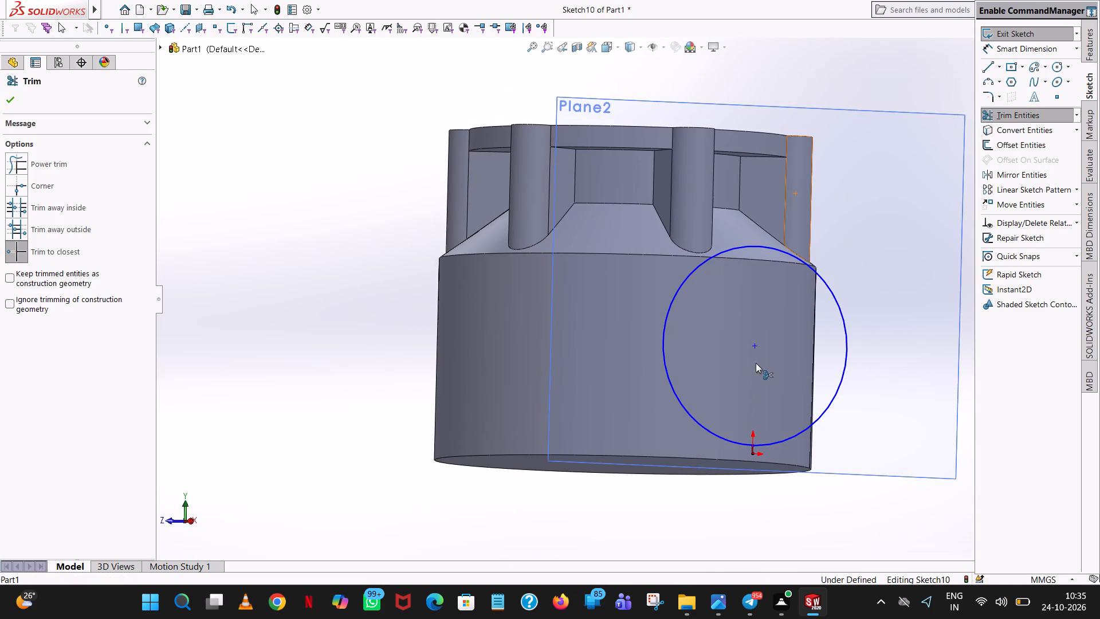
pyautogui.scroll(-8, 754, 460)
pyautogui.click(667, 326)
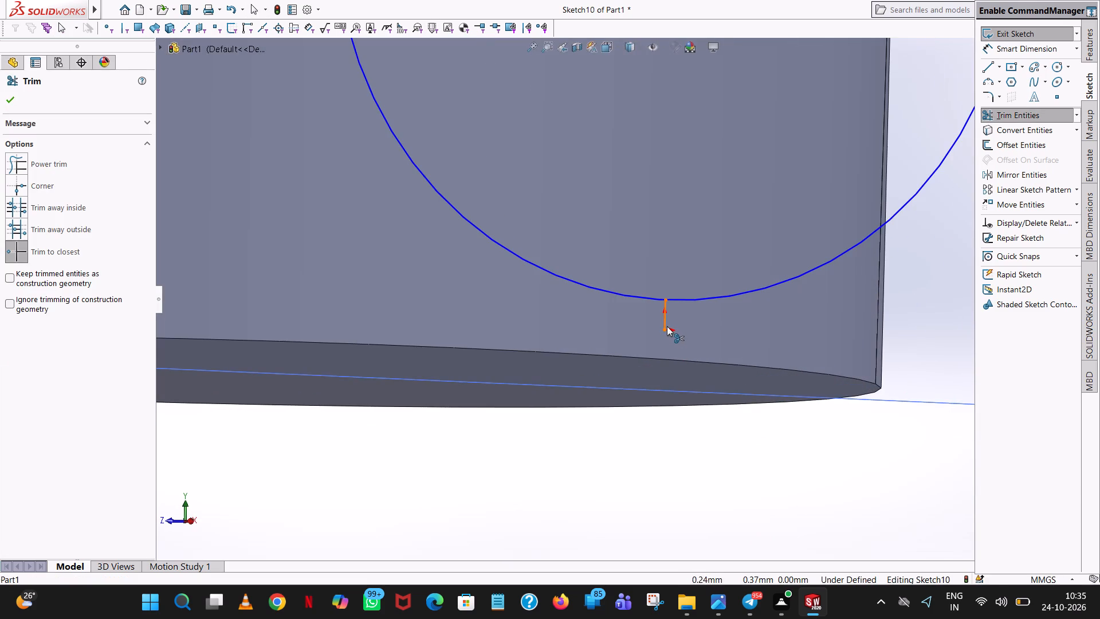
pyautogui.scroll(13, 673, 321)
# Add a diameter dimension to the circle with Smart Dimension.
pyautogui.click(1047, 48)
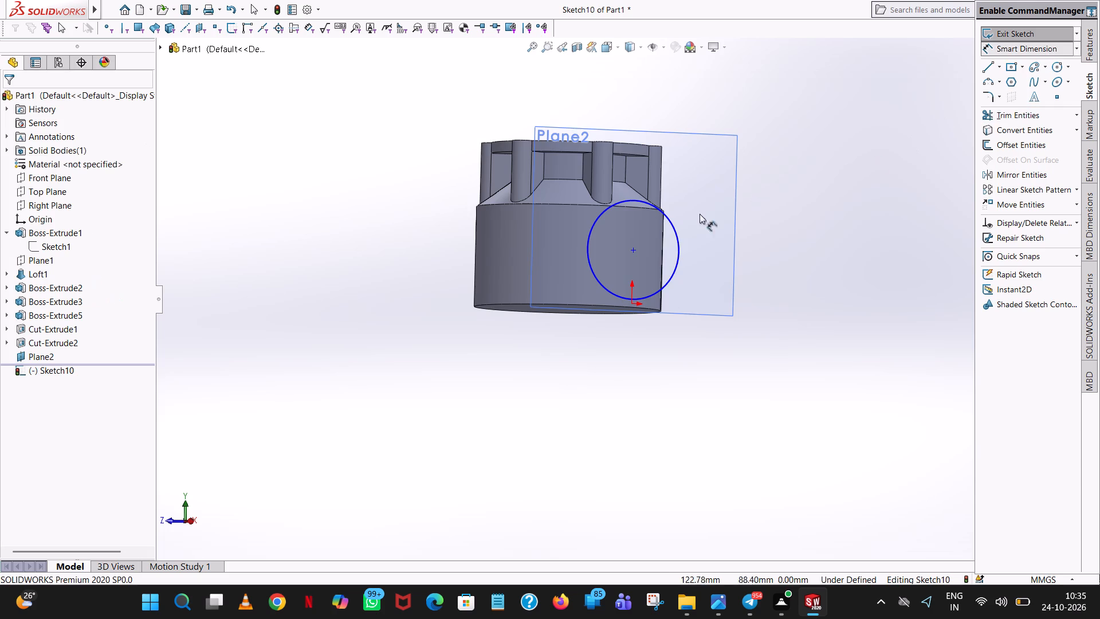
pyautogui.click(658, 209)
pyautogui.click(885, 182)
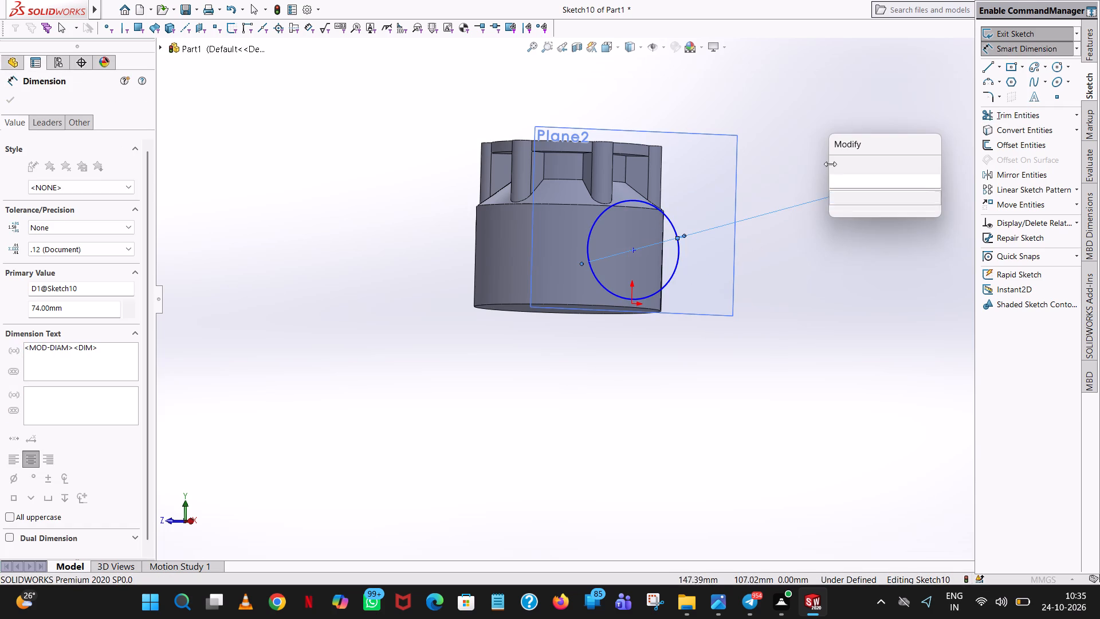
pyautogui.click(836, 166)
pyautogui.click(802, 128)
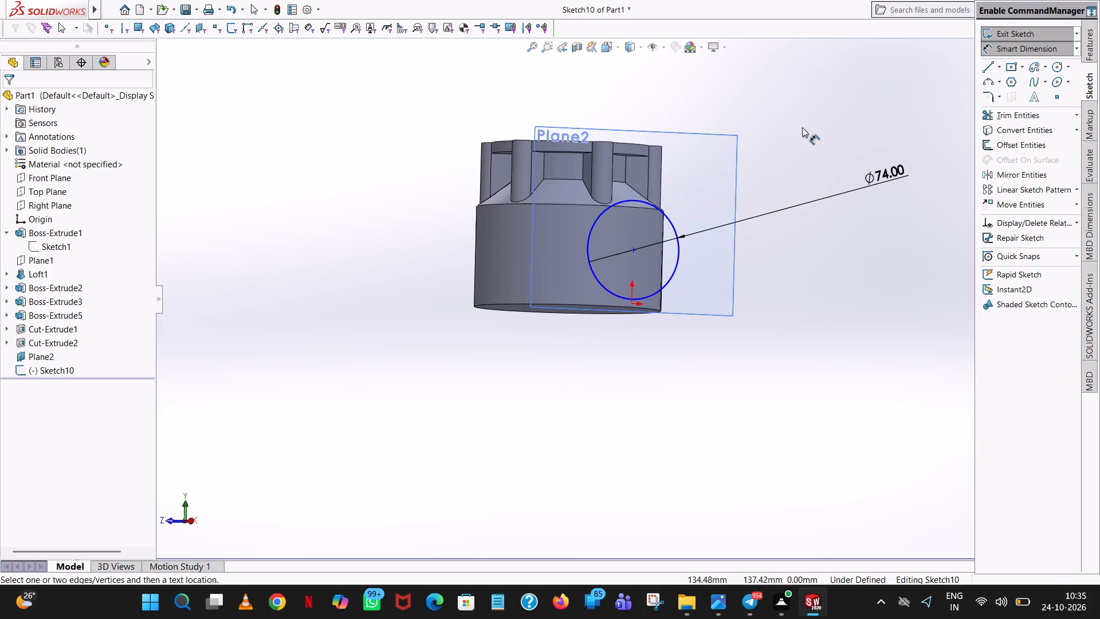
# Add a vertical distance dimension between the circle's centre and the top edge of a drilled lobe hole.
pyautogui.scroll(1, 811, 263)
pyautogui.moveTo(813, 267); pyautogui.dragTo(910, 284, button='middle')
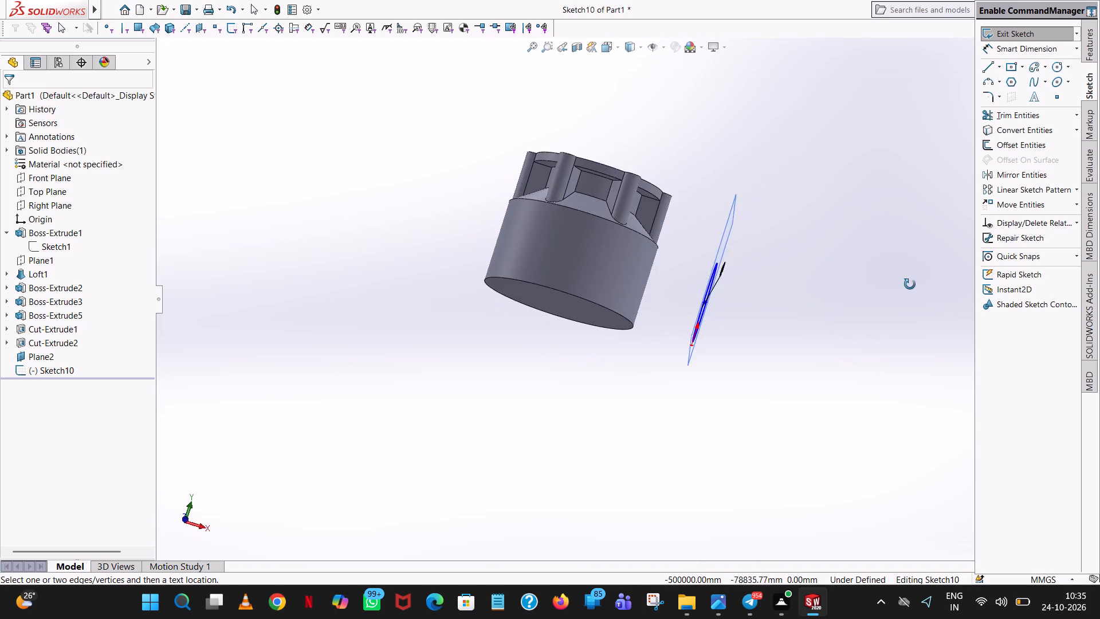
pyautogui.moveTo(910, 284); pyautogui.dragTo(868, 355, button='middle')
pyautogui.click(688, 317)
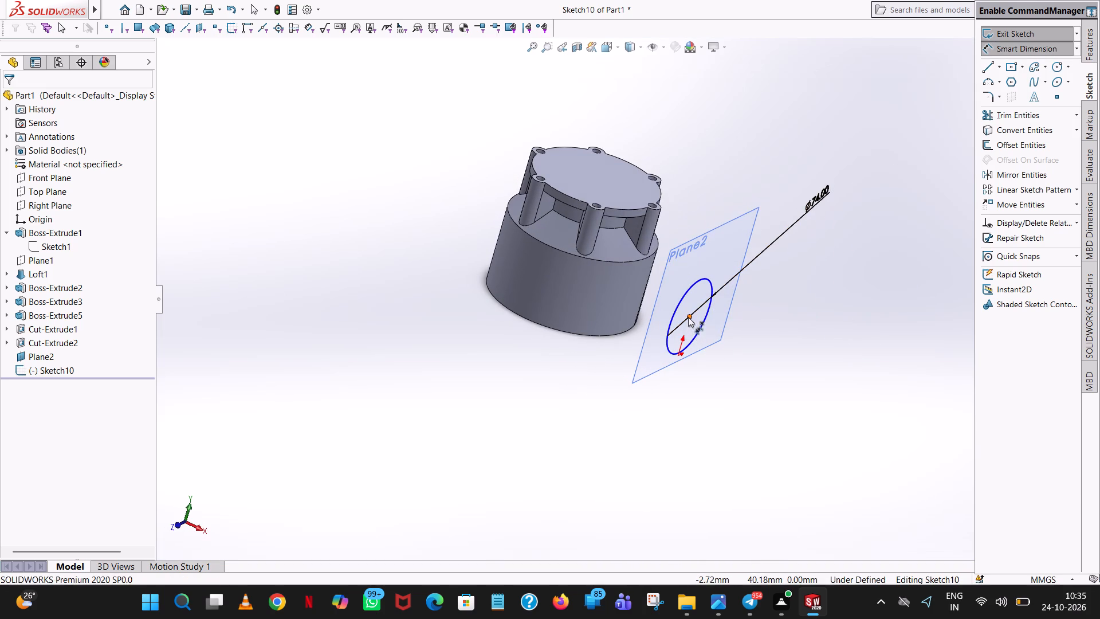
pyautogui.scroll(-7, 681, 356)
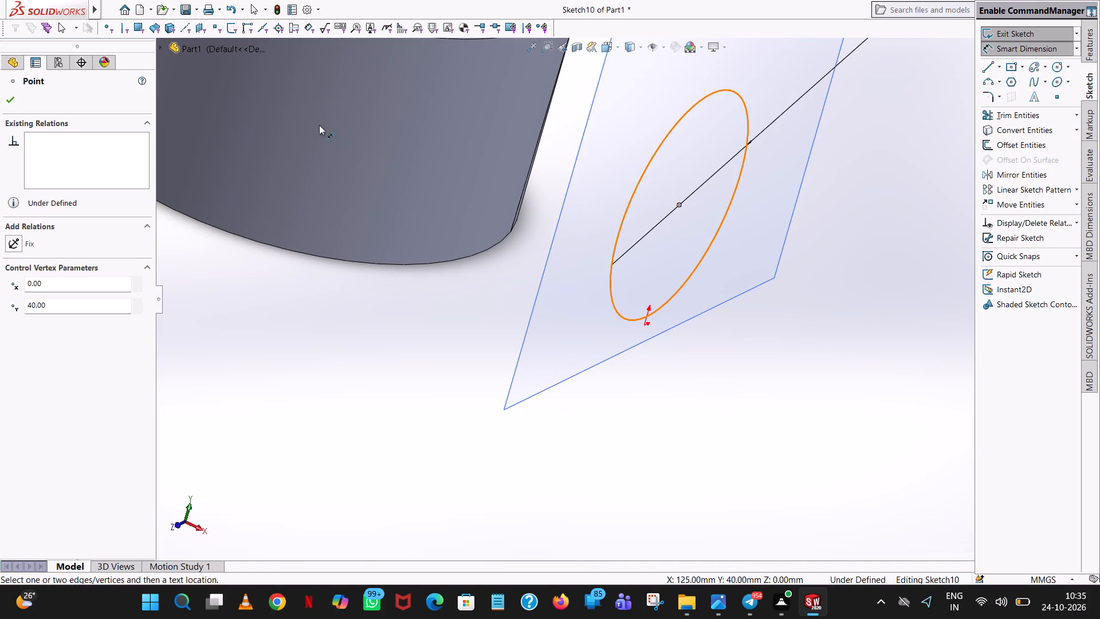
pyautogui.click(366, 115)
pyautogui.scroll(5, 489, 166)
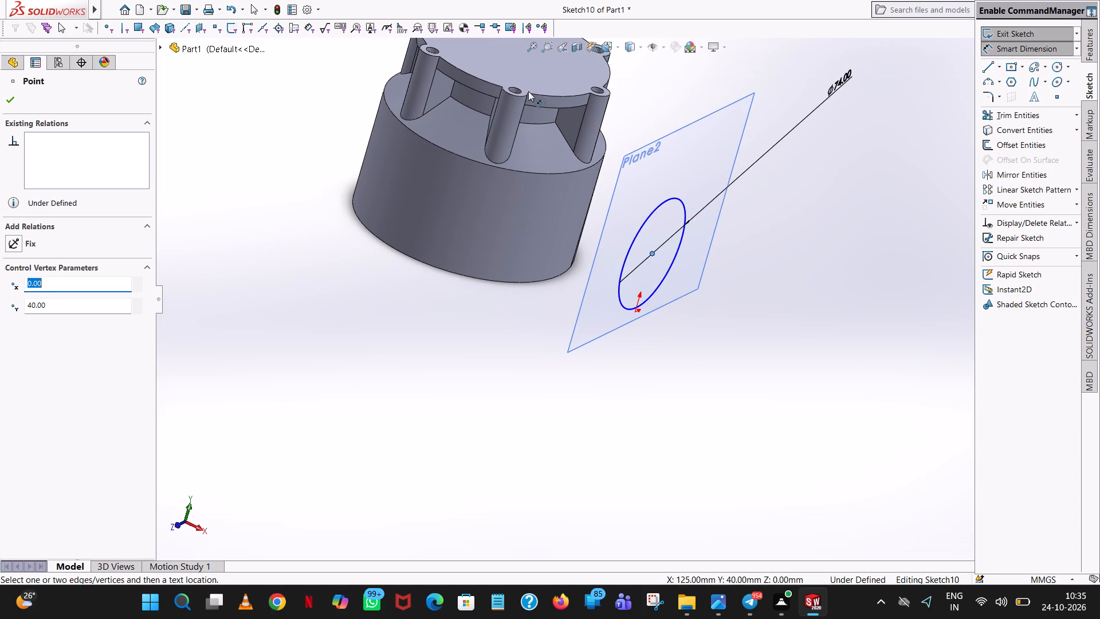
pyautogui.click(522, 95)
pyautogui.click(390, 173)
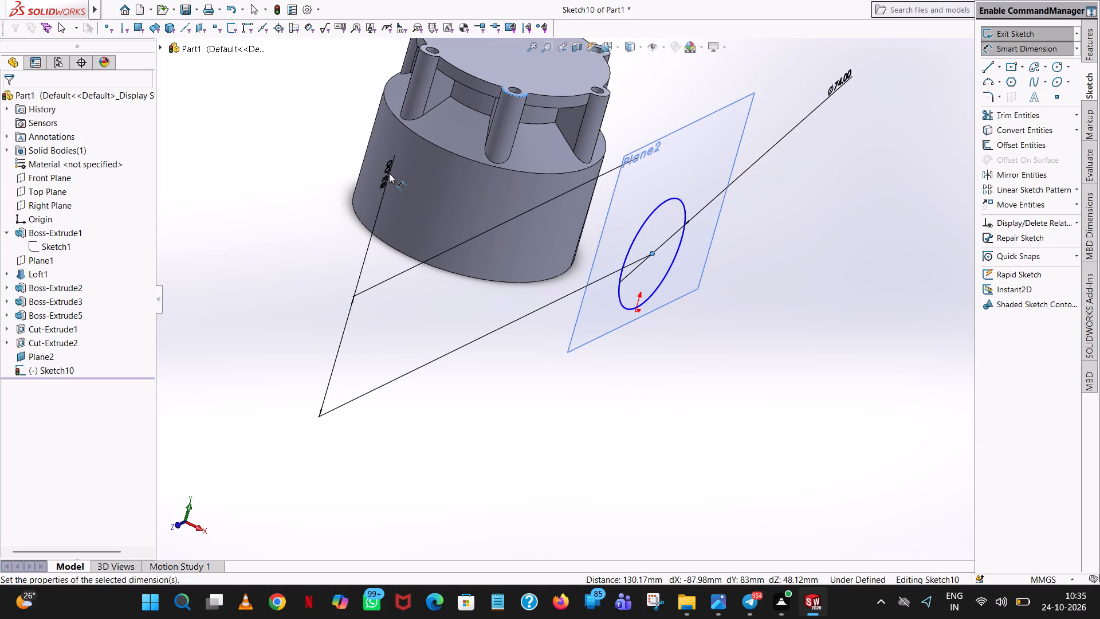
pyautogui.click(338, 151)
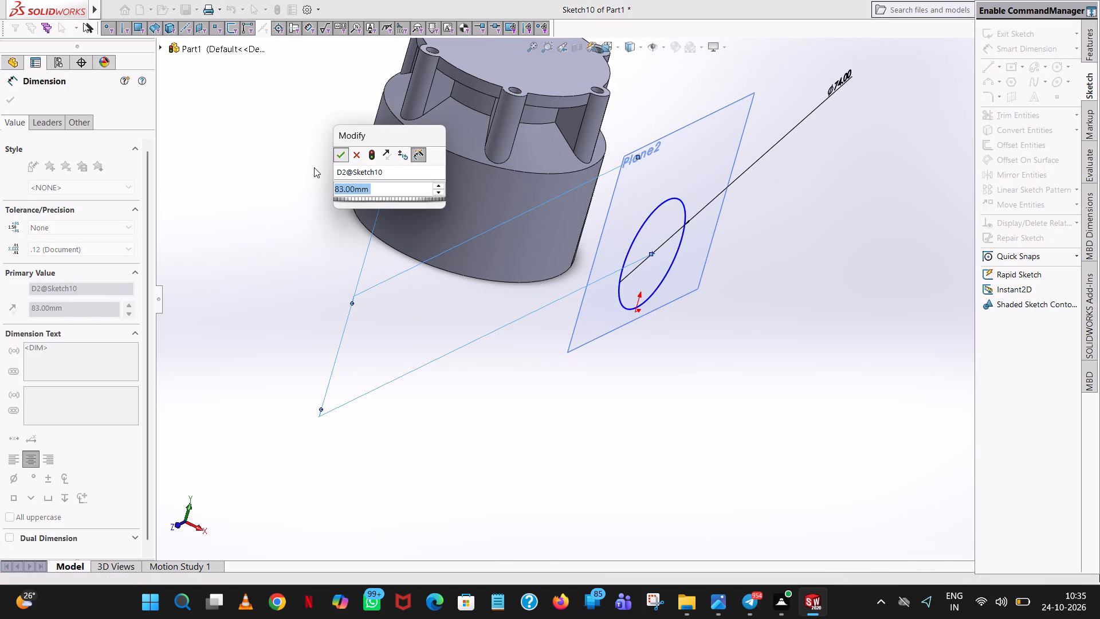
pyautogui.click(314, 167)
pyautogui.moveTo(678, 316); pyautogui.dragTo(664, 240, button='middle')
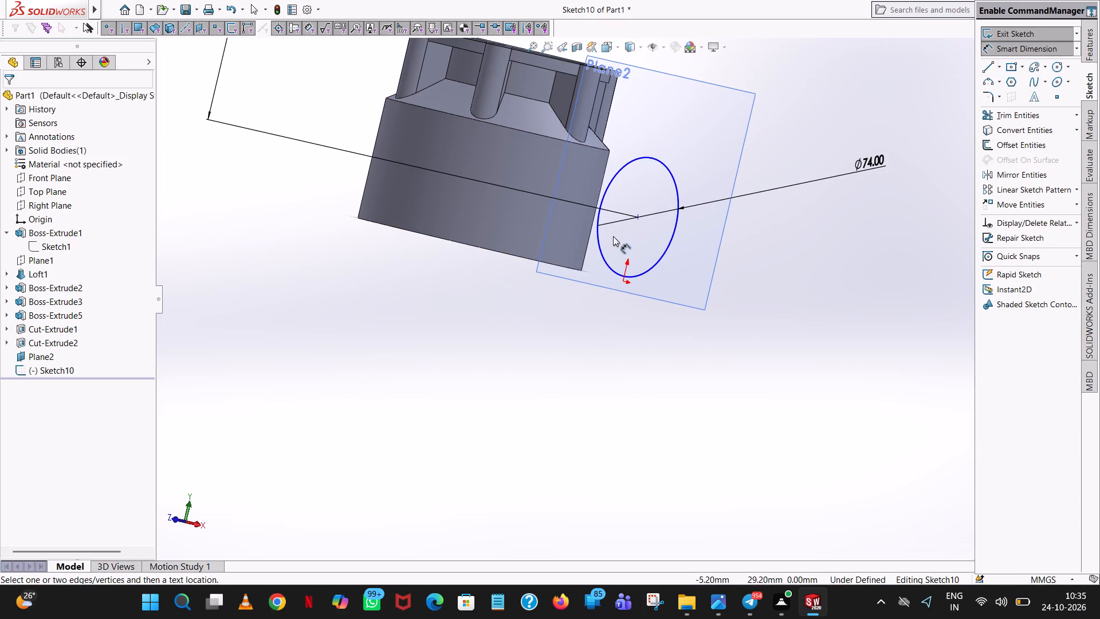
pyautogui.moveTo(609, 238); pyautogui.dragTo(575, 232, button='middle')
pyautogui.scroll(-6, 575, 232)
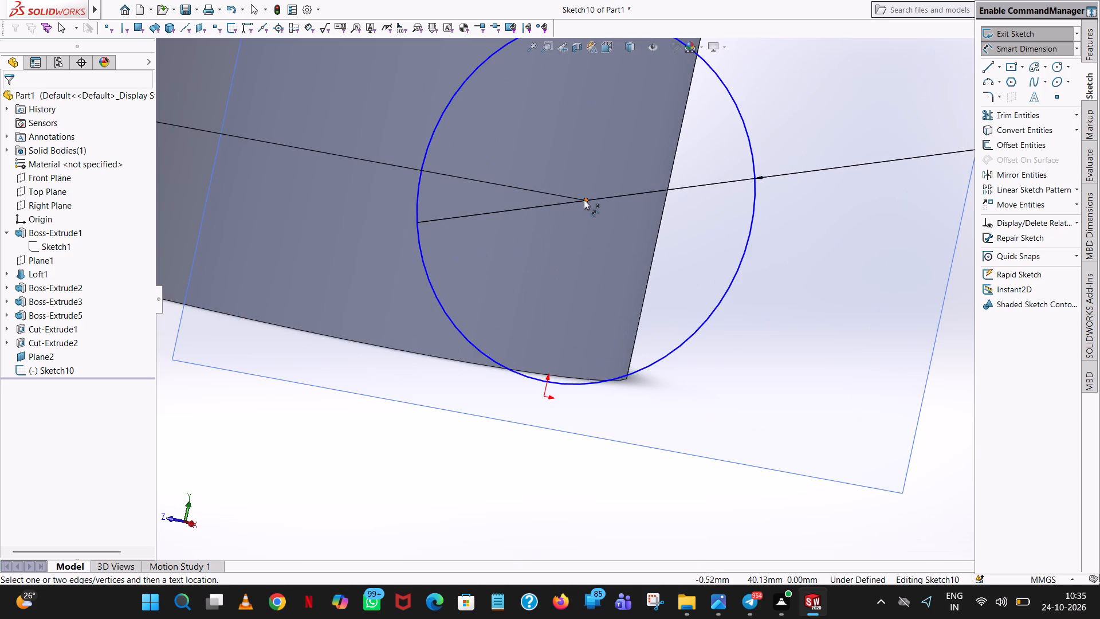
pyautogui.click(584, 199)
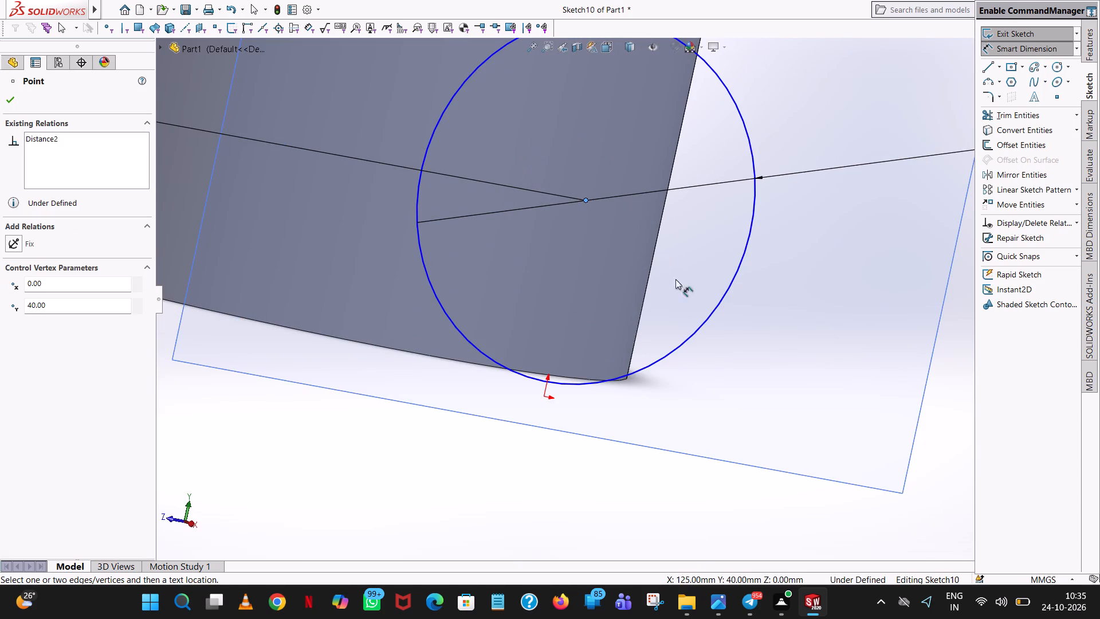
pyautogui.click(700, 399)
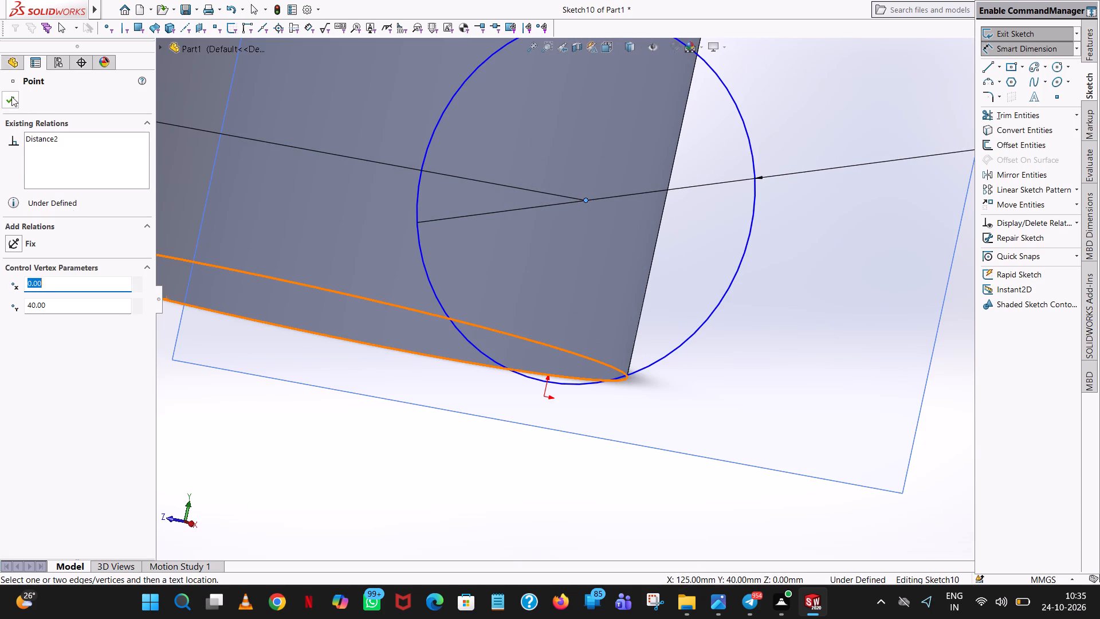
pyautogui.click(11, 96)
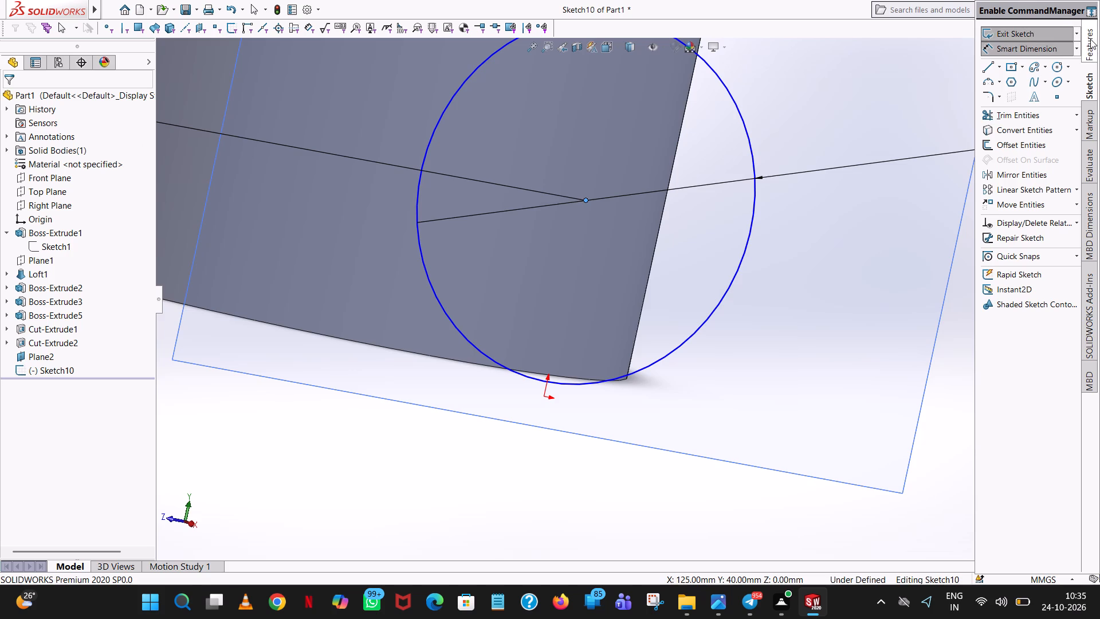
# Extrude the 74 mm circle as a blind boss 10 mm deep, reversed toward the main body.
pyautogui.click(1090, 39)
pyautogui.click(1068, 32)
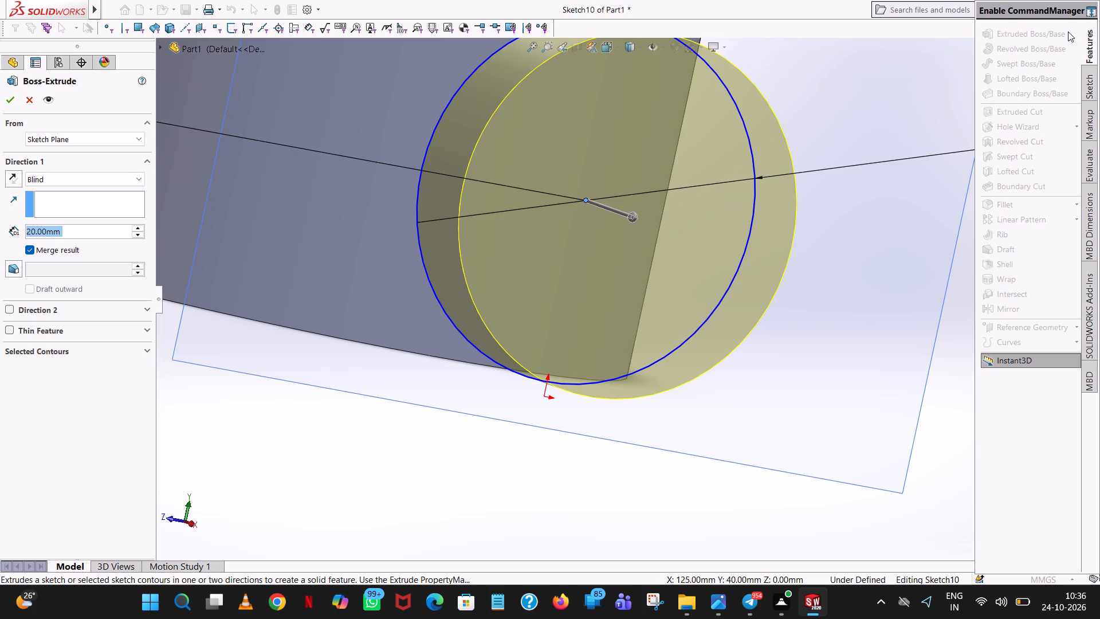
pyautogui.scroll(5, 787, 185)
pyautogui.moveTo(783, 185); pyautogui.dragTo(816, 190, button='middle')
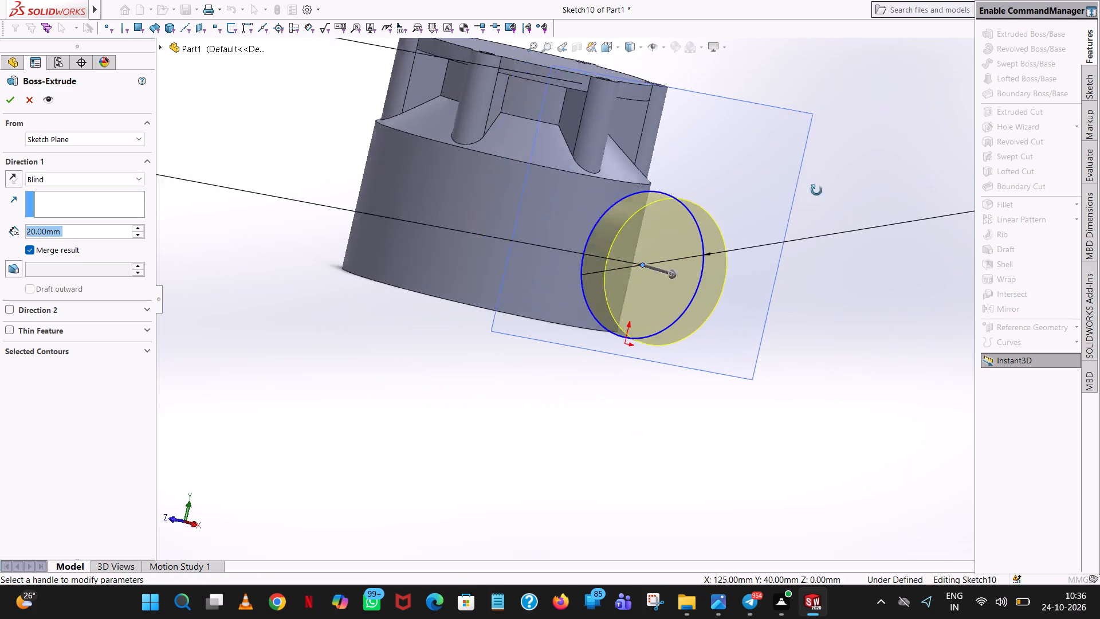
pyautogui.moveTo(816, 190); pyautogui.dragTo(864, 248, button='middle')
pyautogui.scroll(1, 835, 185)
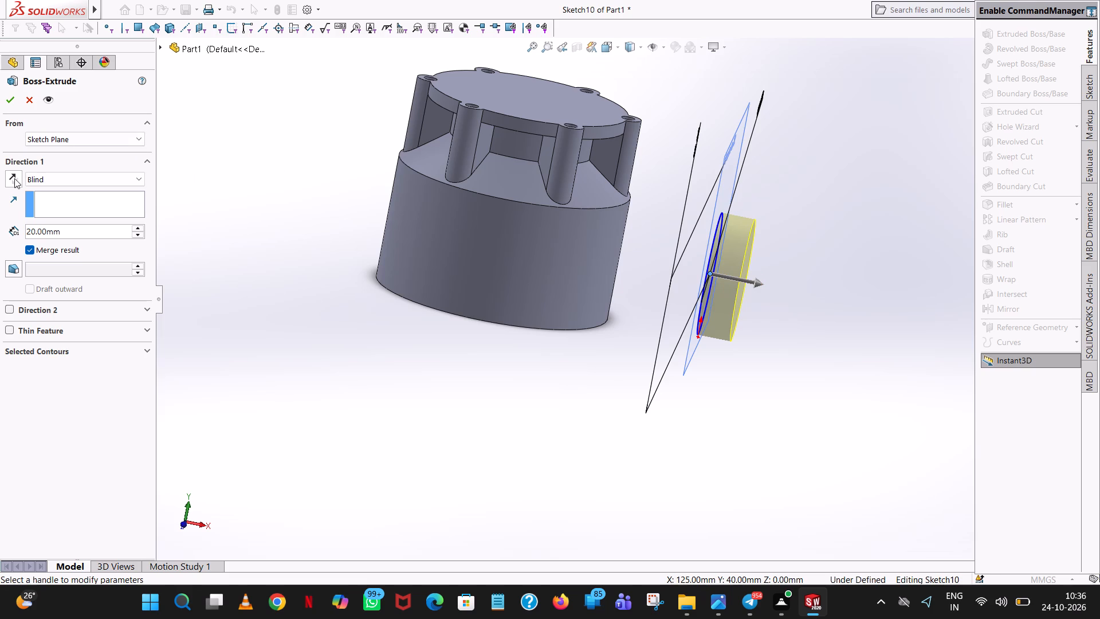
pyautogui.click(14, 178)
pyautogui.doubleClick(101, 229)
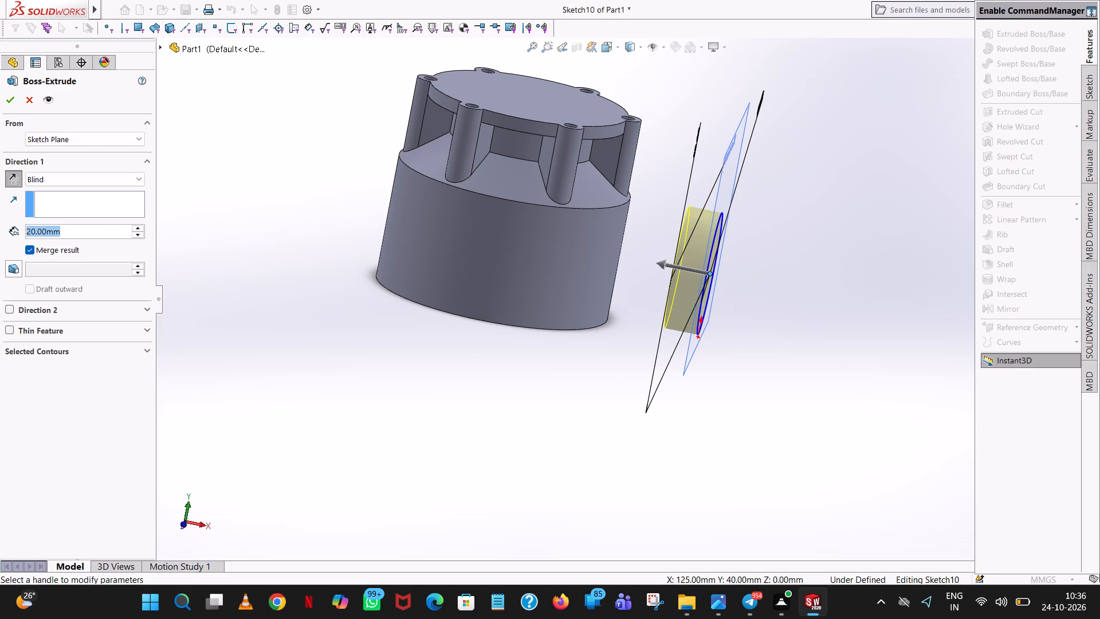
pyautogui.write('18')
pyautogui.press('Return')
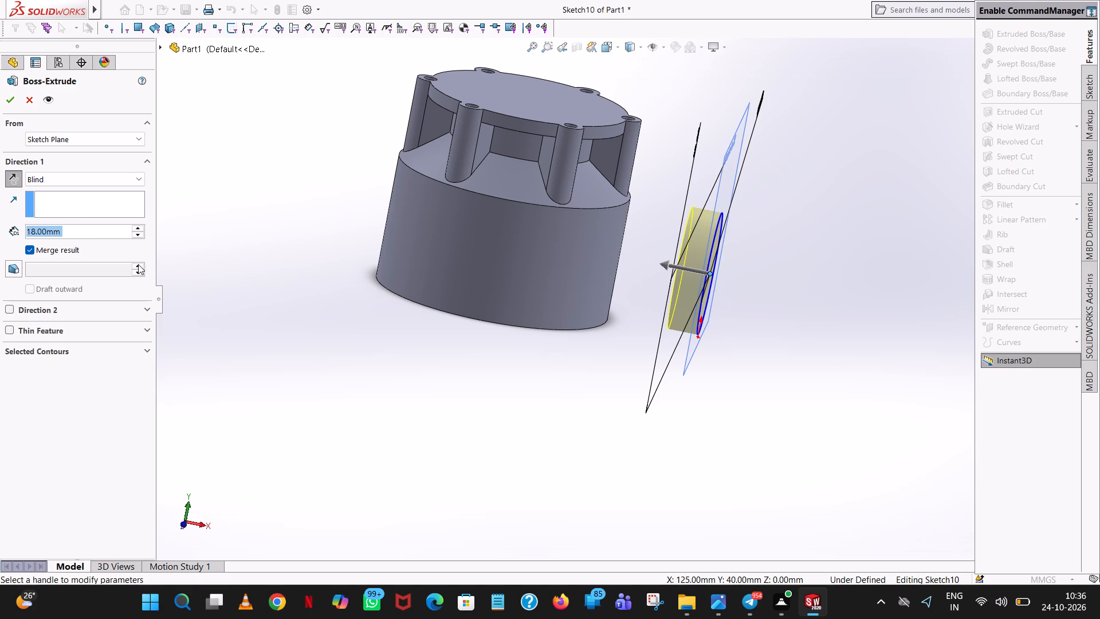
pyautogui.write('10')
pyautogui.press('Return')
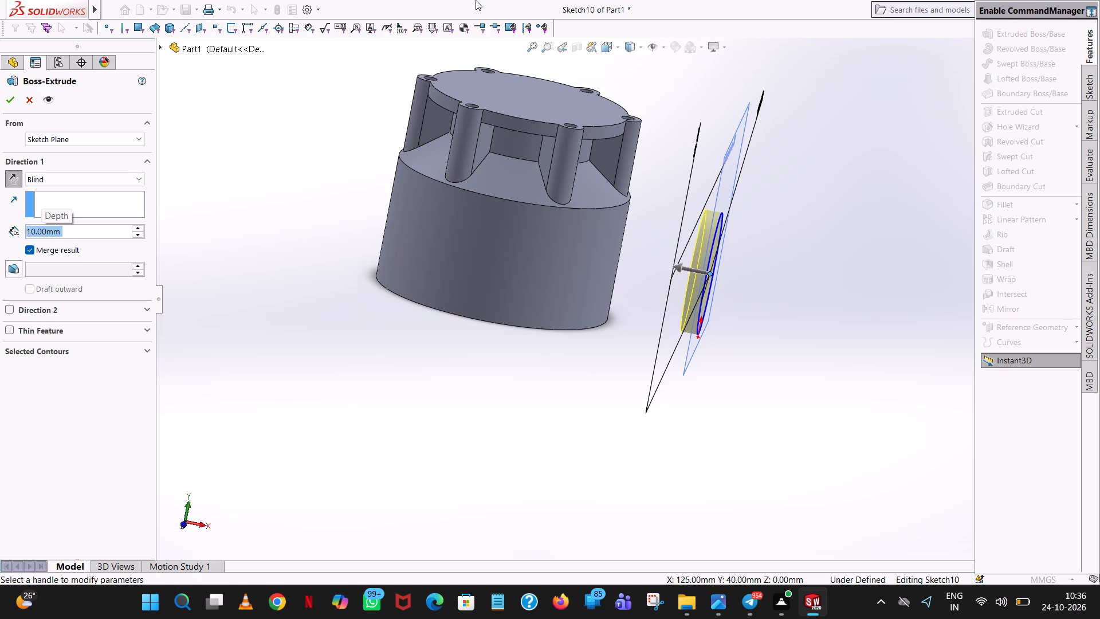
pyautogui.click(9, 106)
pyautogui.click(179, 213)
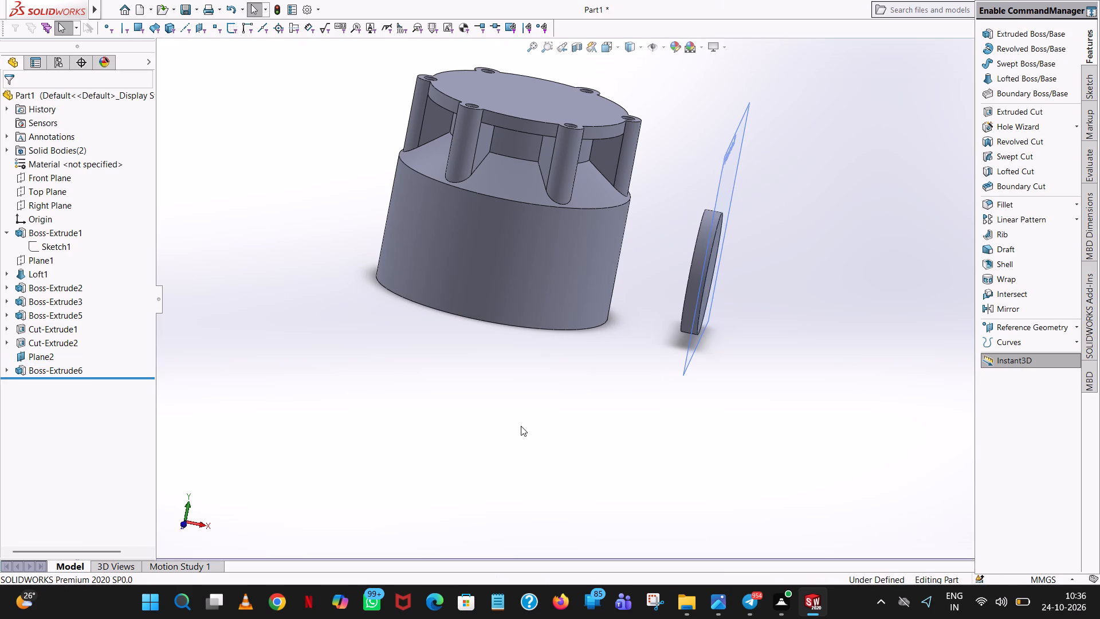
# Hide Plane2, the reference plane behind the new circular disc.
pyautogui.moveTo(521, 426); pyautogui.dragTo(569, 403, button='middle')
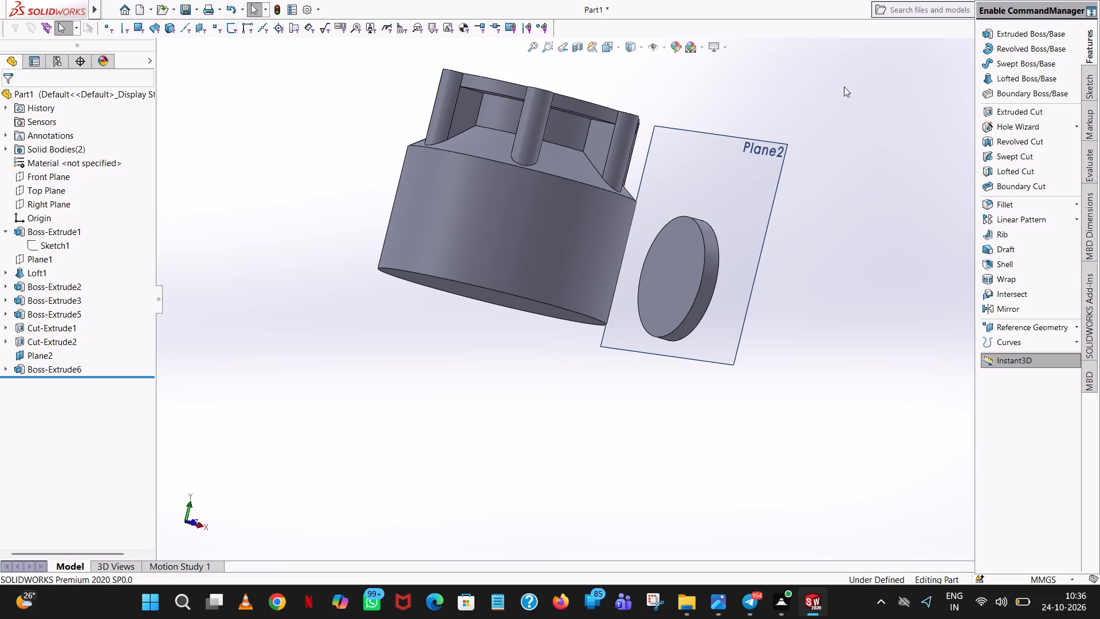
pyautogui.moveTo(839, 87); pyautogui.dragTo(793, 69, button='middle')
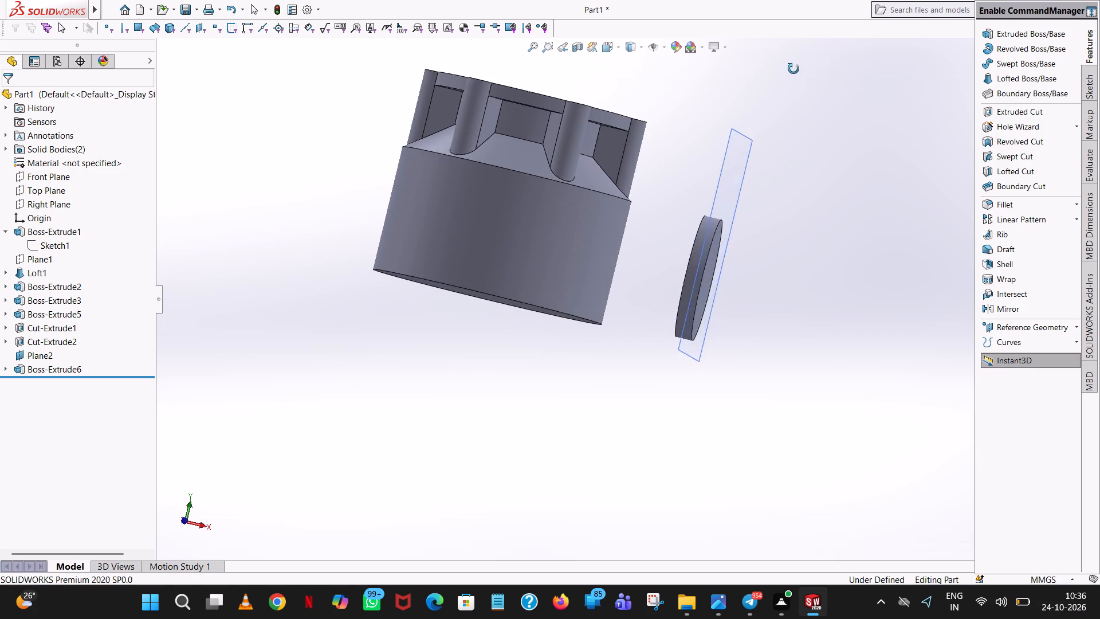
pyautogui.moveTo(793, 69); pyautogui.dragTo(806, 120, button='middle')
pyautogui.scroll(1, 806, 120)
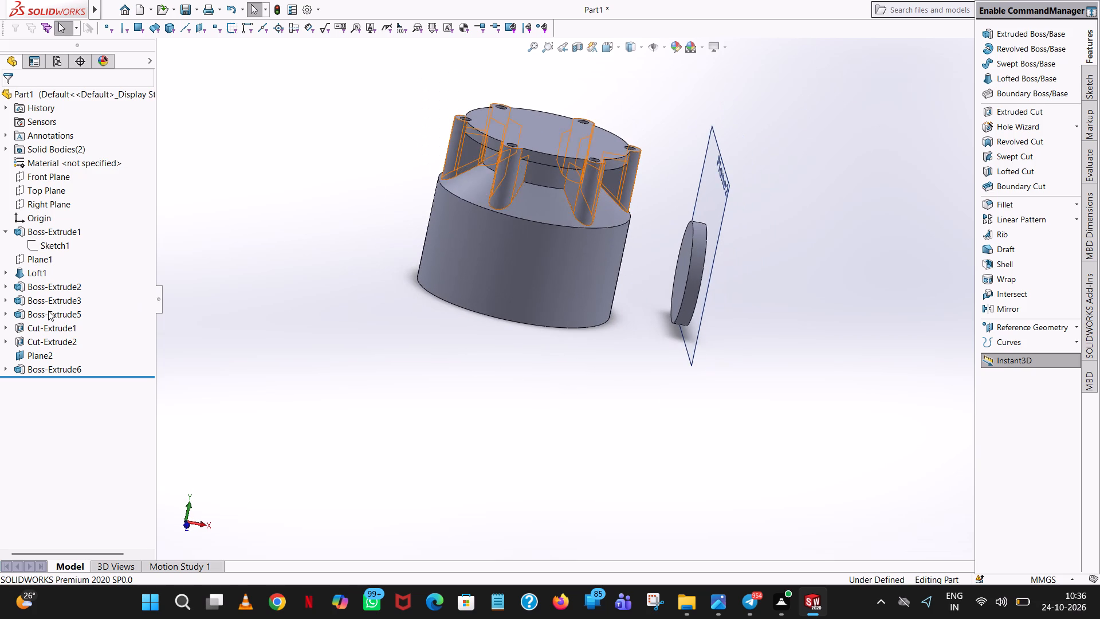
pyautogui.click(27, 354)
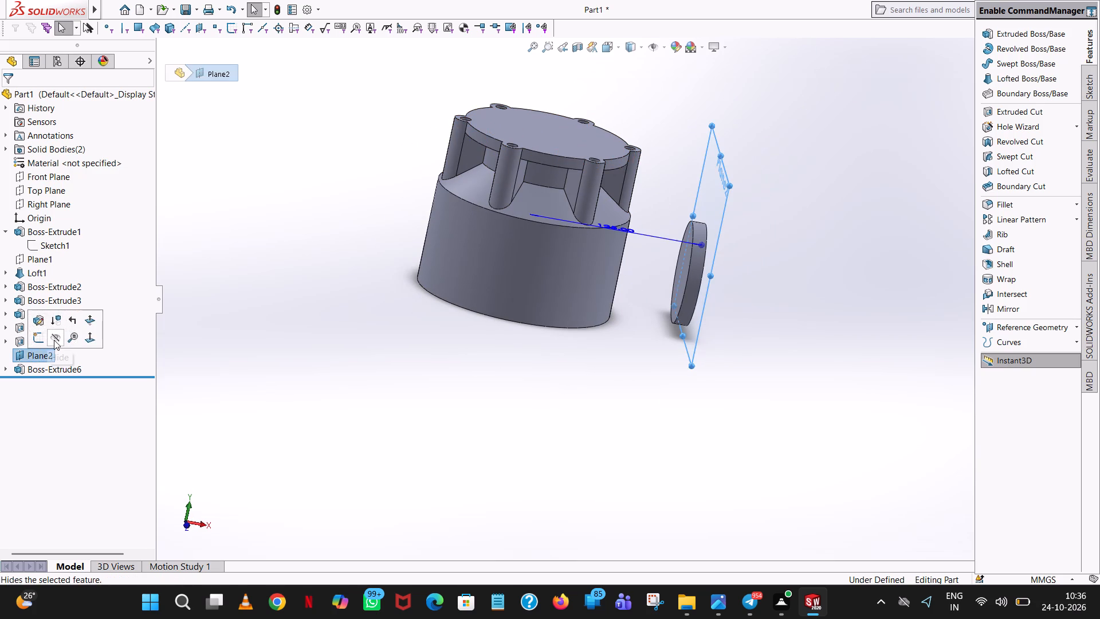
pyautogui.click(54, 340)
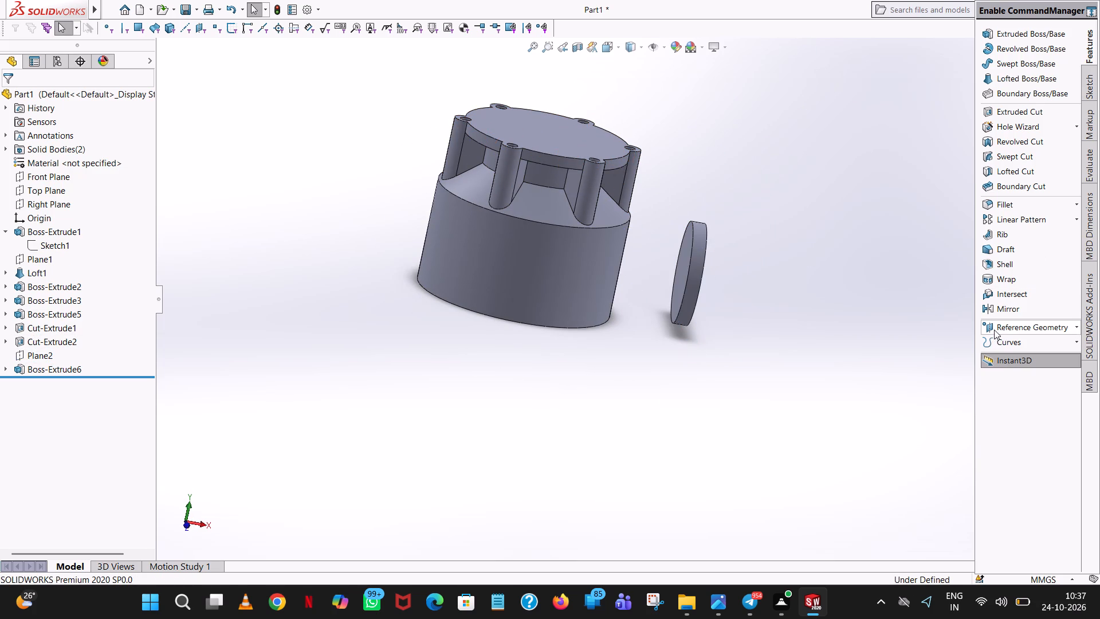
# Create a reference plane offset 5.5 mm from the disc's inner flat face, toward the main body.
pyautogui.click(994, 329)
pyautogui.click(995, 327)
pyautogui.scroll(-5, 751, 246)
pyautogui.scroll(-5, 682, 268)
pyautogui.scroll(6, 682, 268)
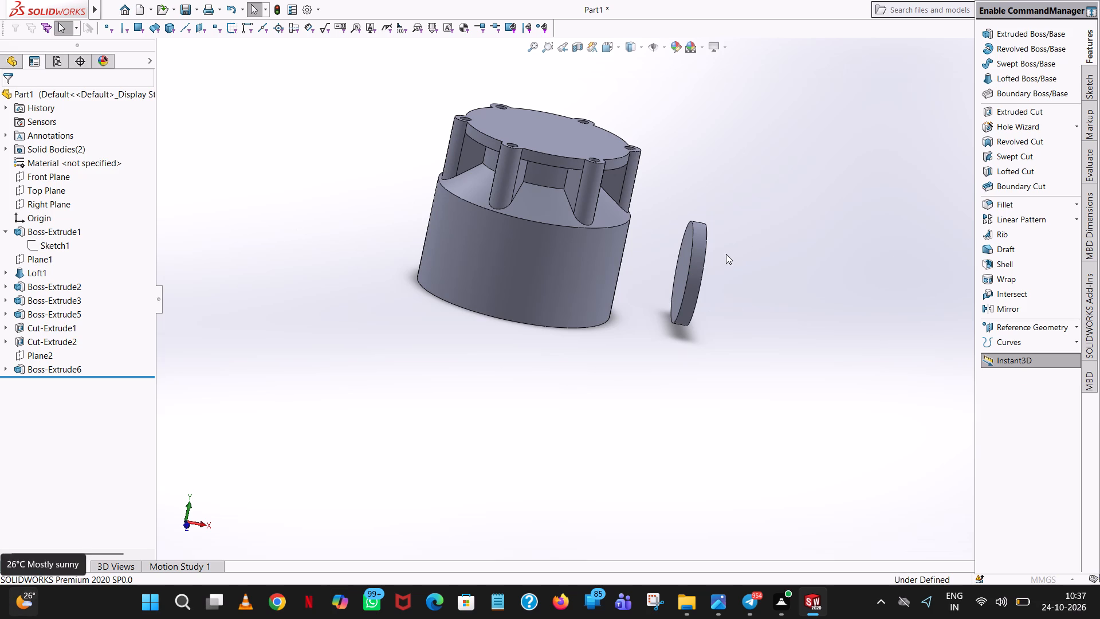
pyautogui.moveTo(727, 253); pyautogui.dragTo(767, 262, button='middle')
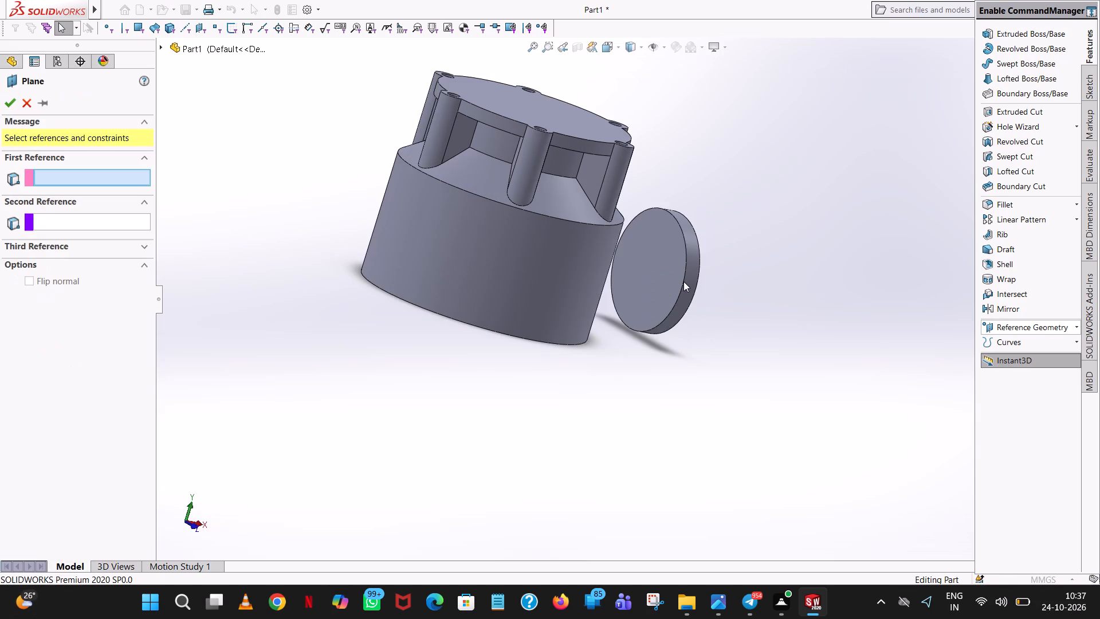
pyautogui.click(666, 267)
pyautogui.scroll(1, 666, 267)
pyautogui.moveTo(665, 266); pyautogui.dragTo(618, 271, button='middle')
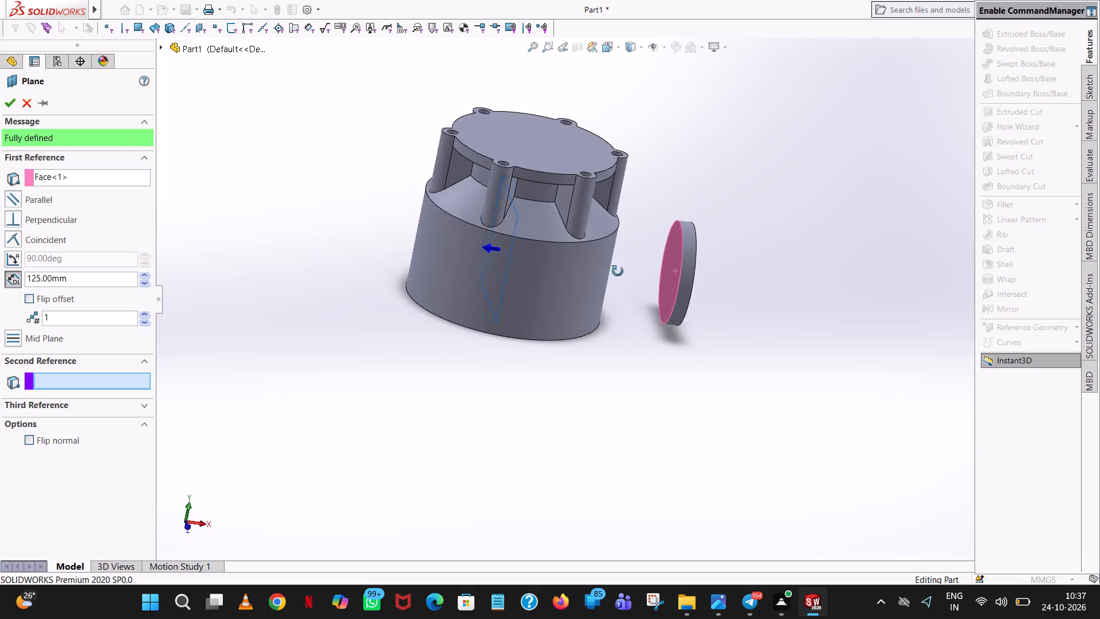
pyautogui.moveTo(618, 271); pyautogui.dragTo(611, 255, button='middle')
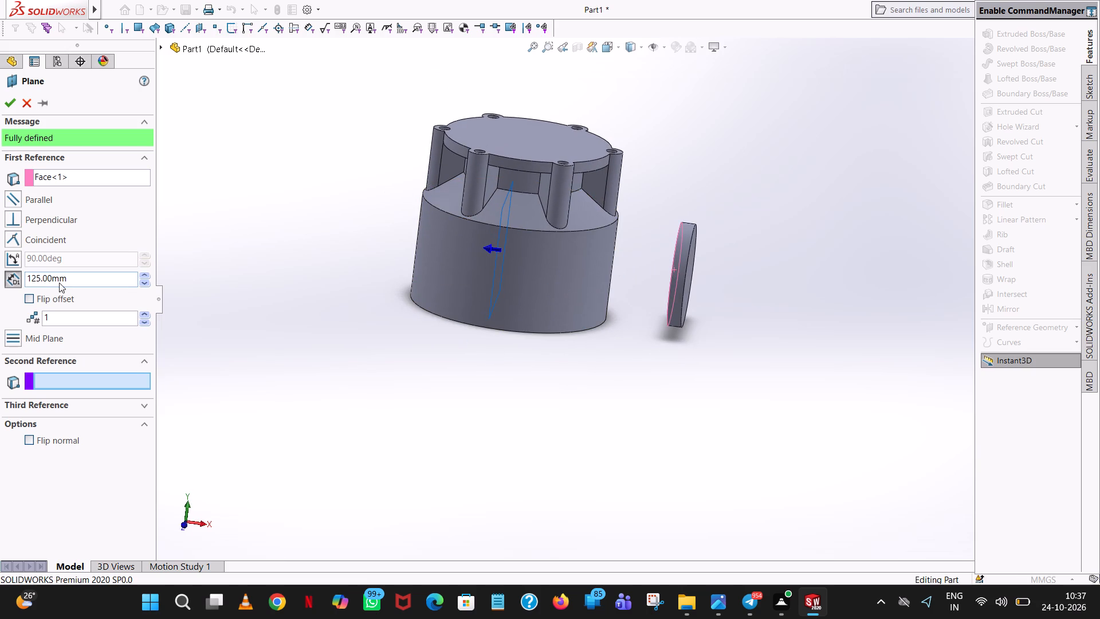
pyautogui.doubleClick(91, 276)
pyautogui.write('5.5')
pyautogui.press('Return')
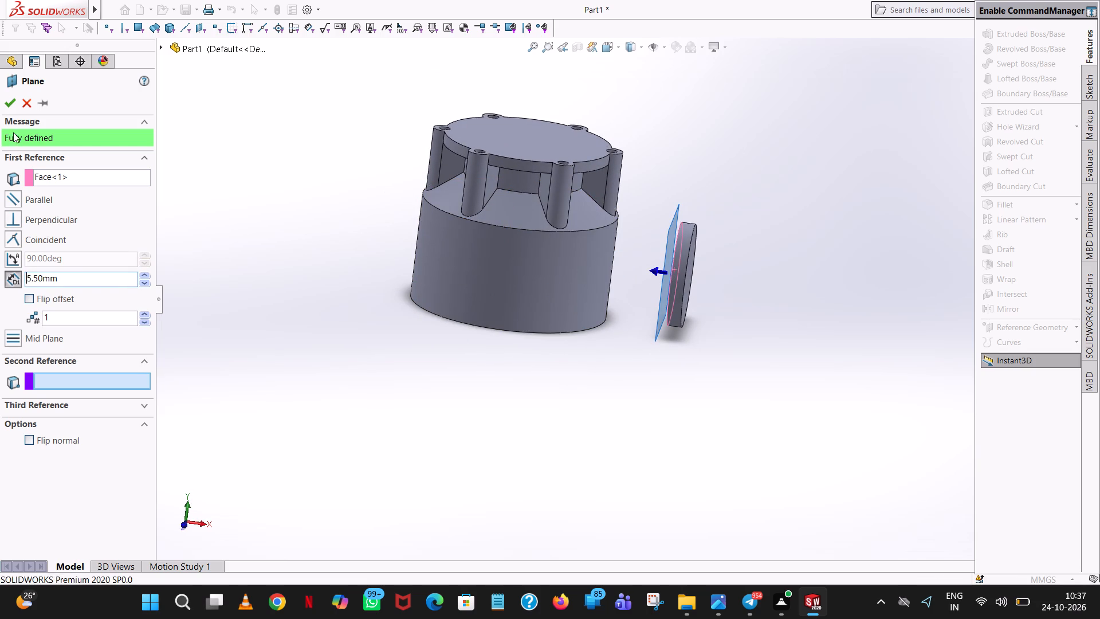
pyautogui.click(12, 101)
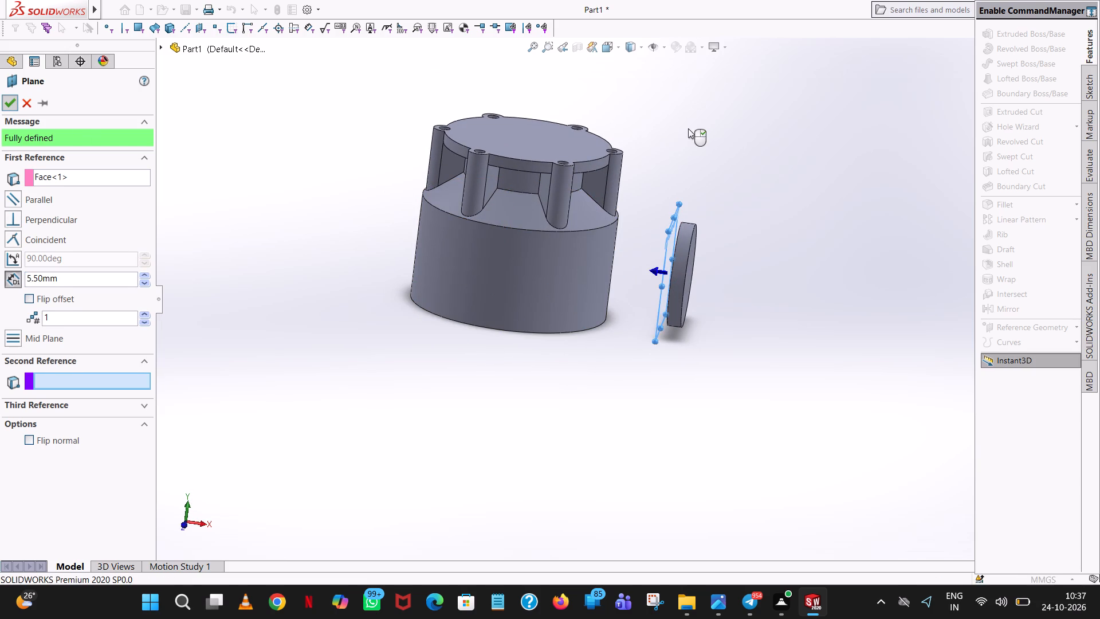
pyautogui.click(694, 127)
# Open a new sketch on the plane just offset from the disc and view it face-on.
pyautogui.click(43, 389)
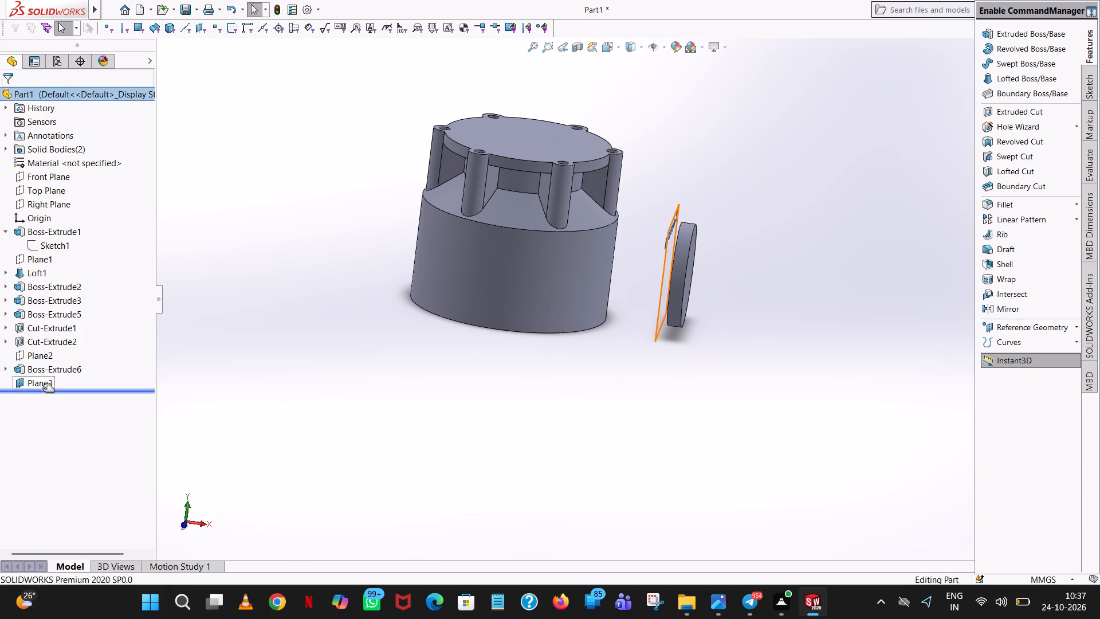
pyautogui.click(34, 380)
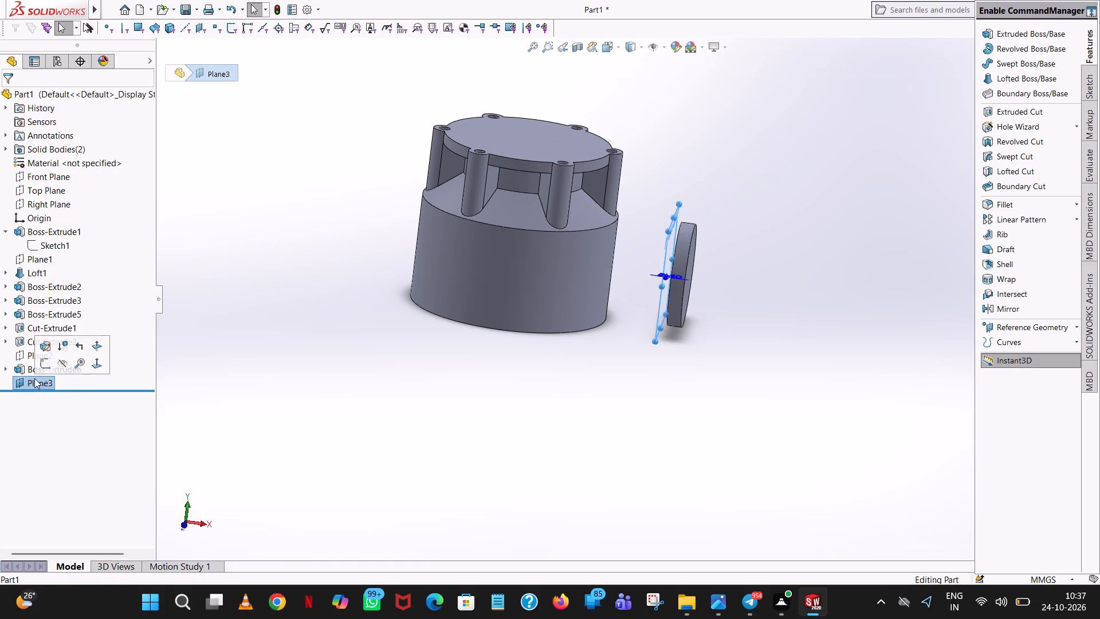
pyautogui.click(41, 362)
pyautogui.scroll(-9, 608, 290)
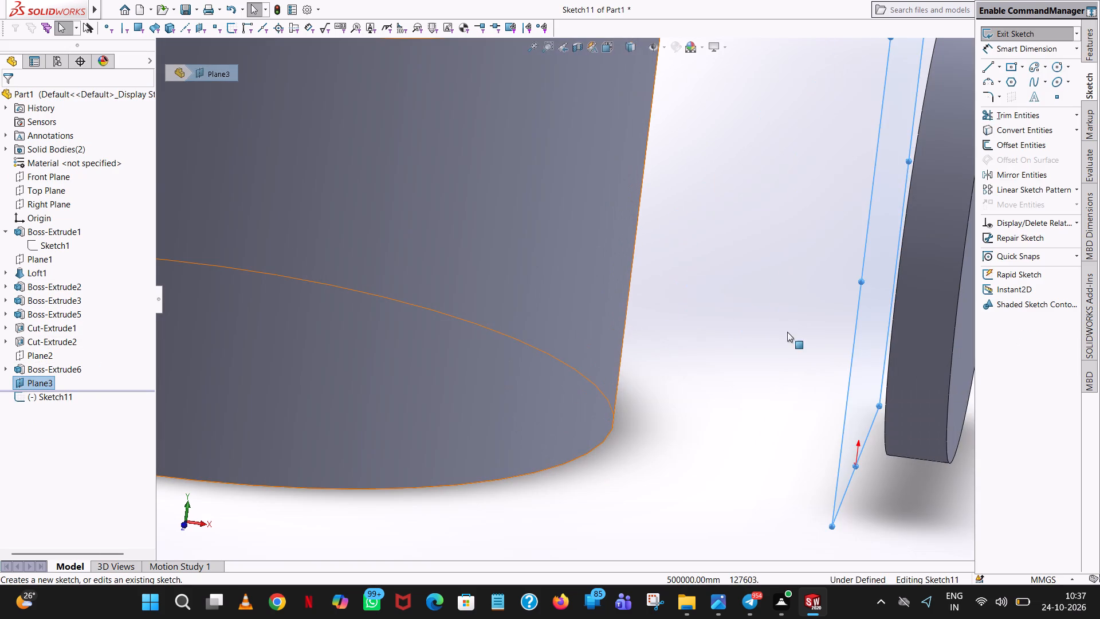
pyautogui.click(617, 47)
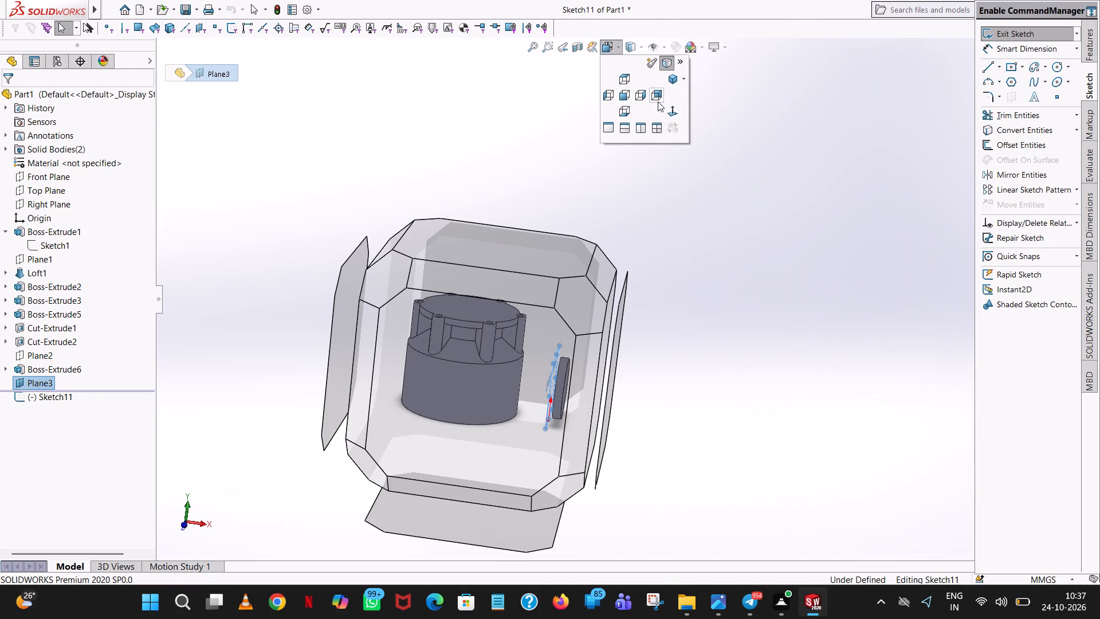
pyautogui.click(674, 115)
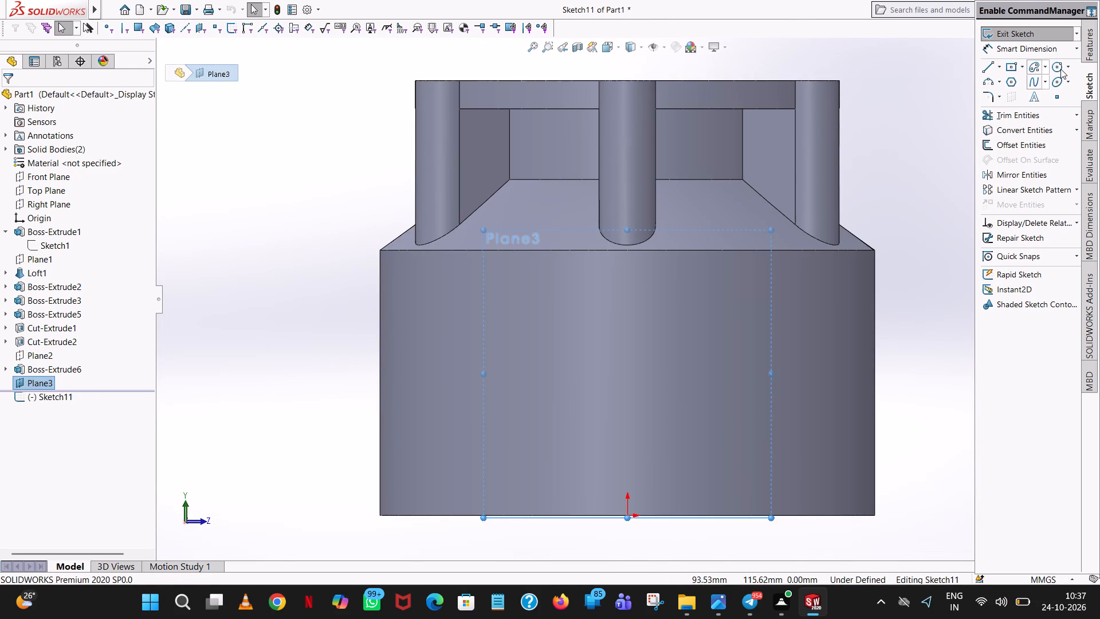
# Draw a vertical line upward from the origin and set its length to 40 mm.
pyautogui.click(1058, 66)
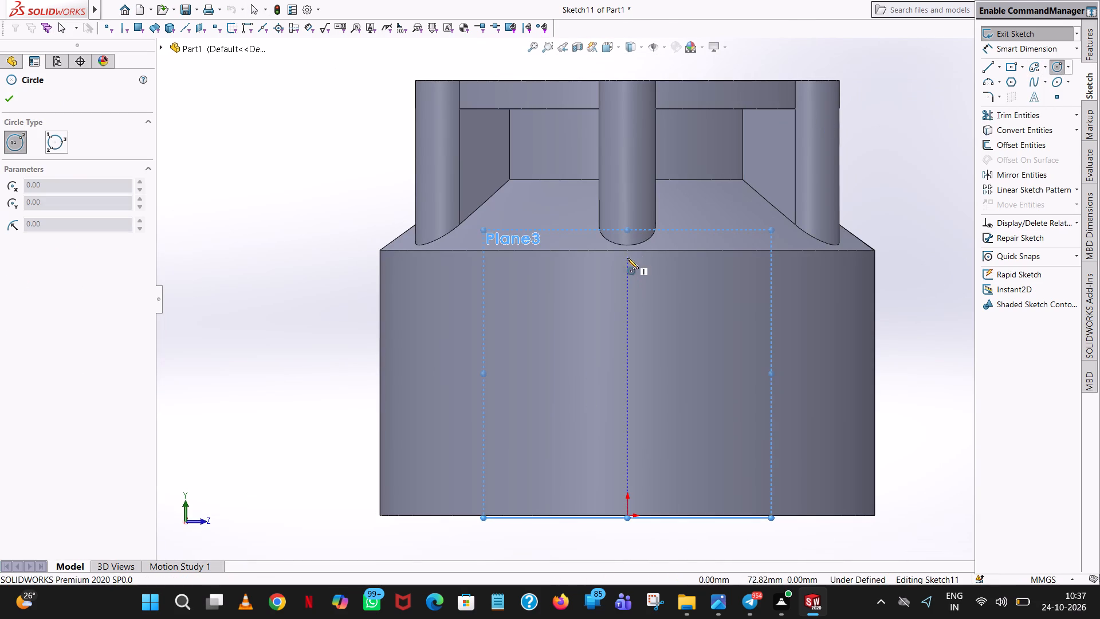
pyautogui.click(984, 64)
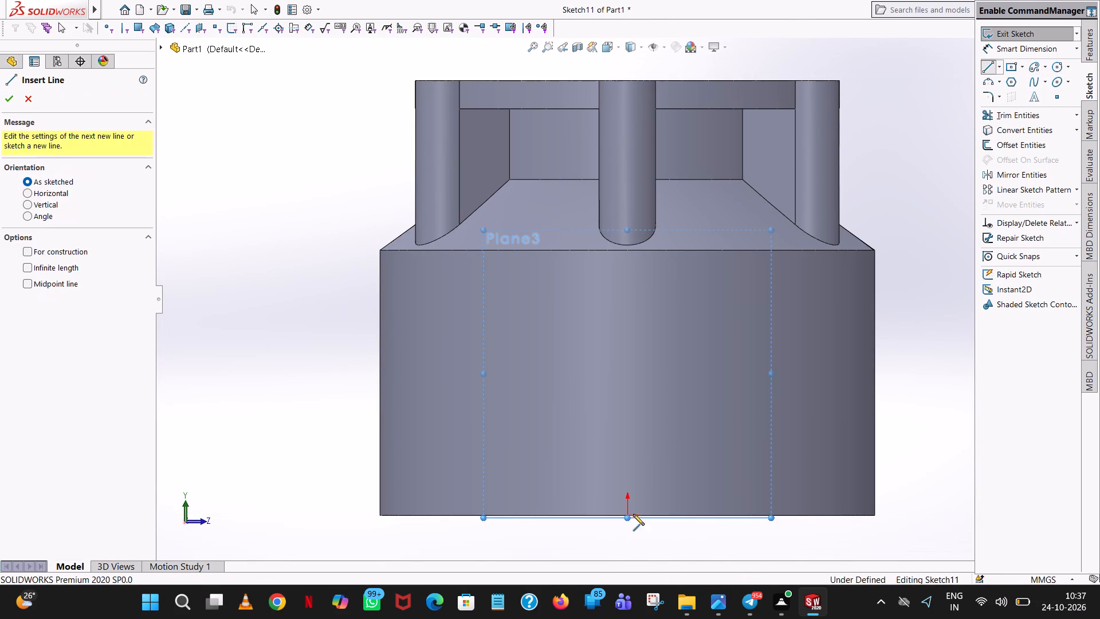
pyautogui.click(628, 516)
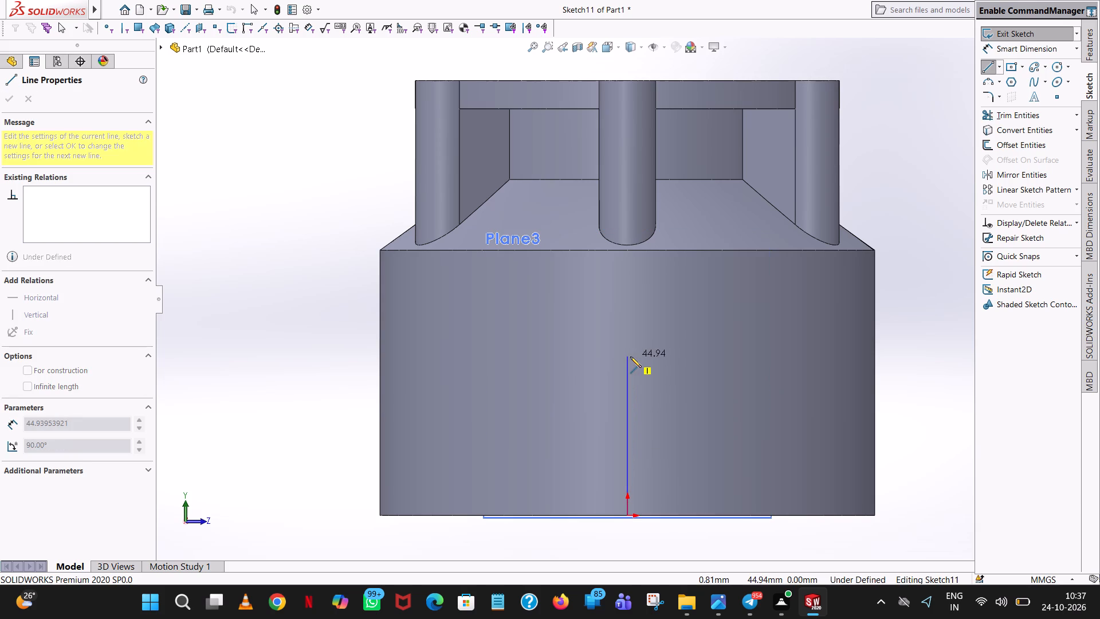
pyautogui.click(630, 356)
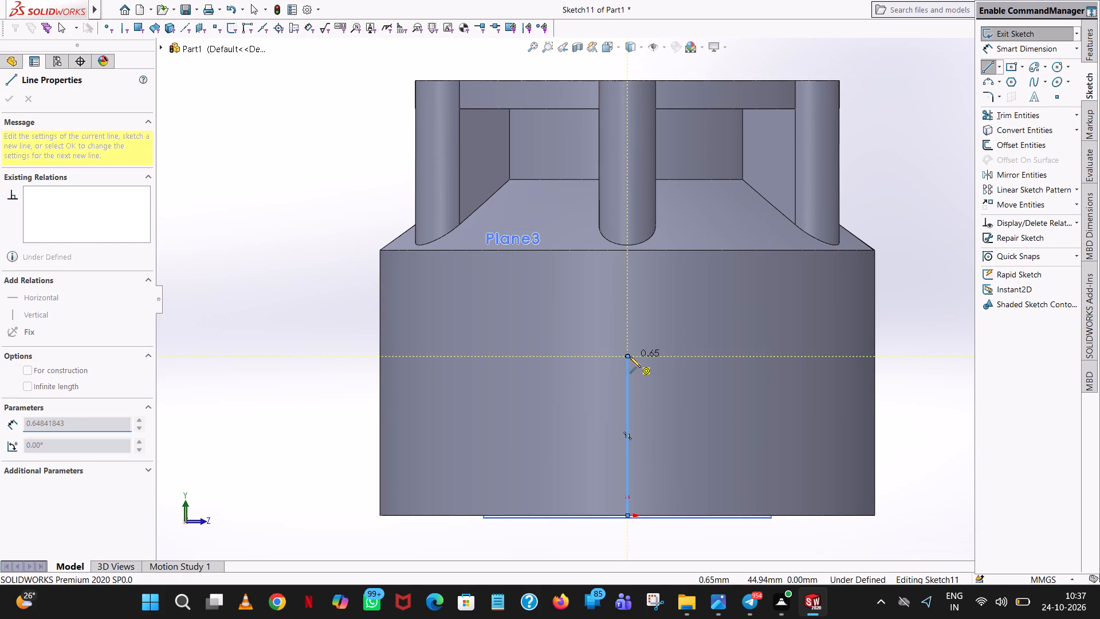
pyautogui.write('40')
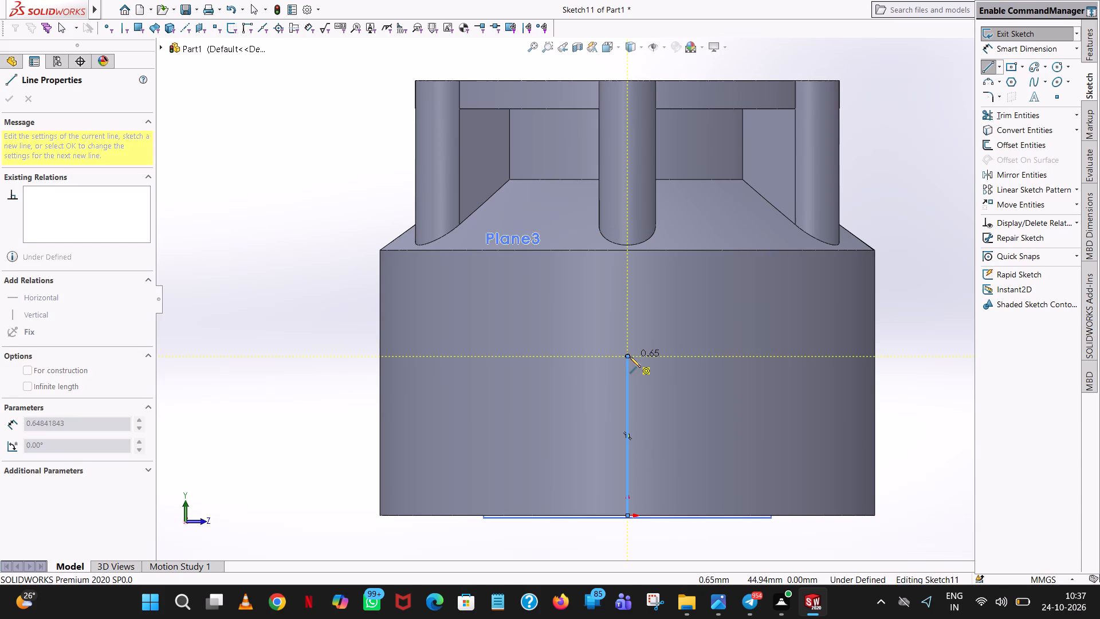
pyautogui.rightClick(630, 356)
pyautogui.click(672, 373)
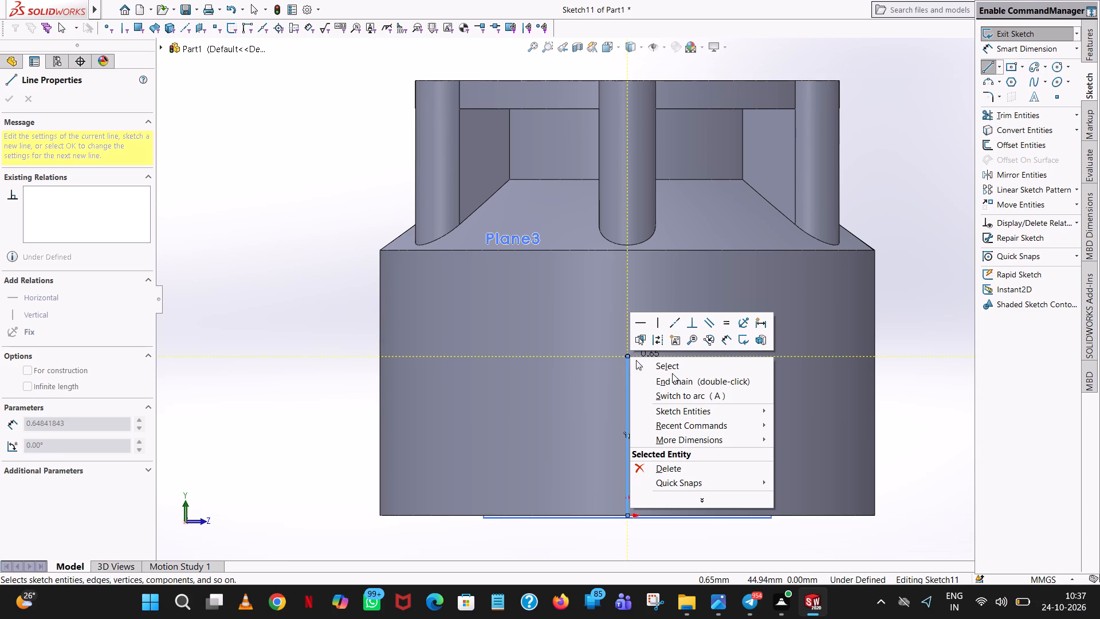
pyautogui.click(673, 370)
pyautogui.click(629, 390)
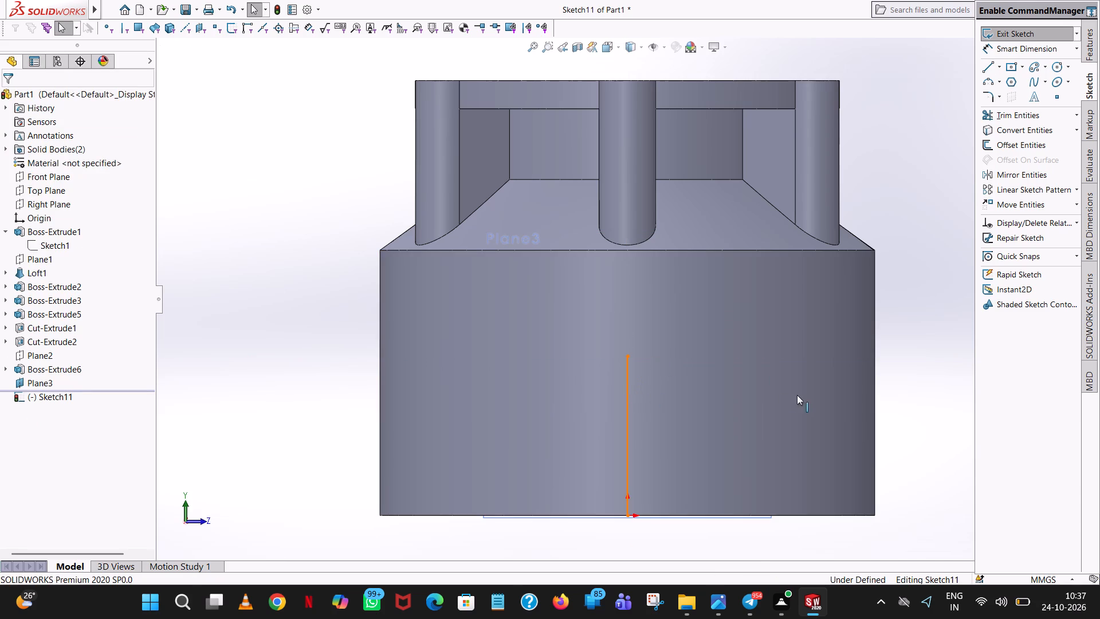
pyautogui.write('40')
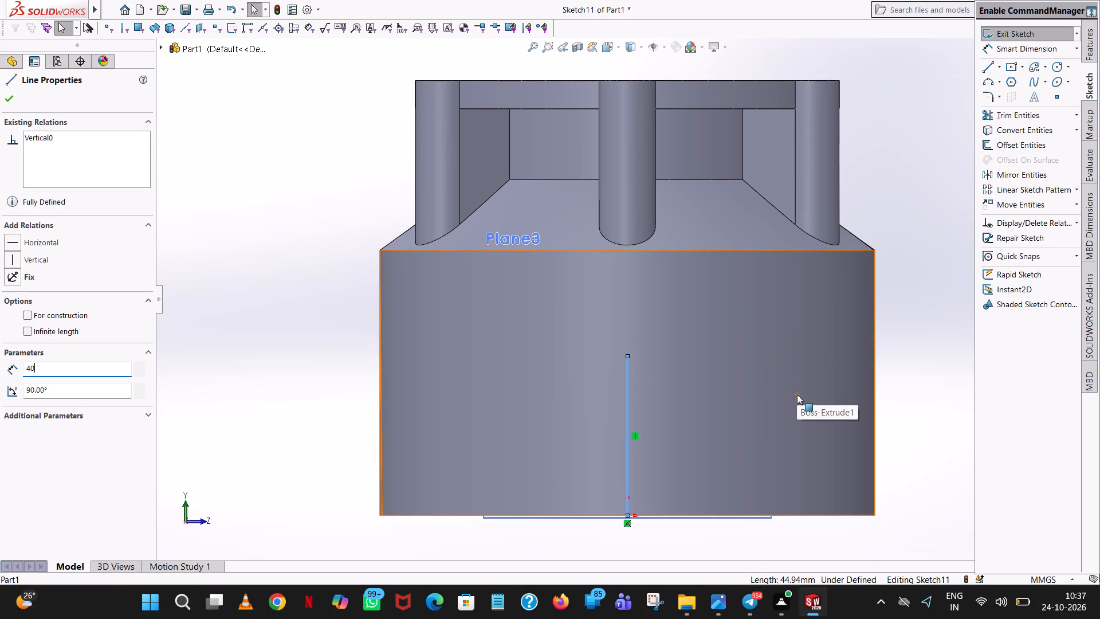
pyautogui.press('Return')
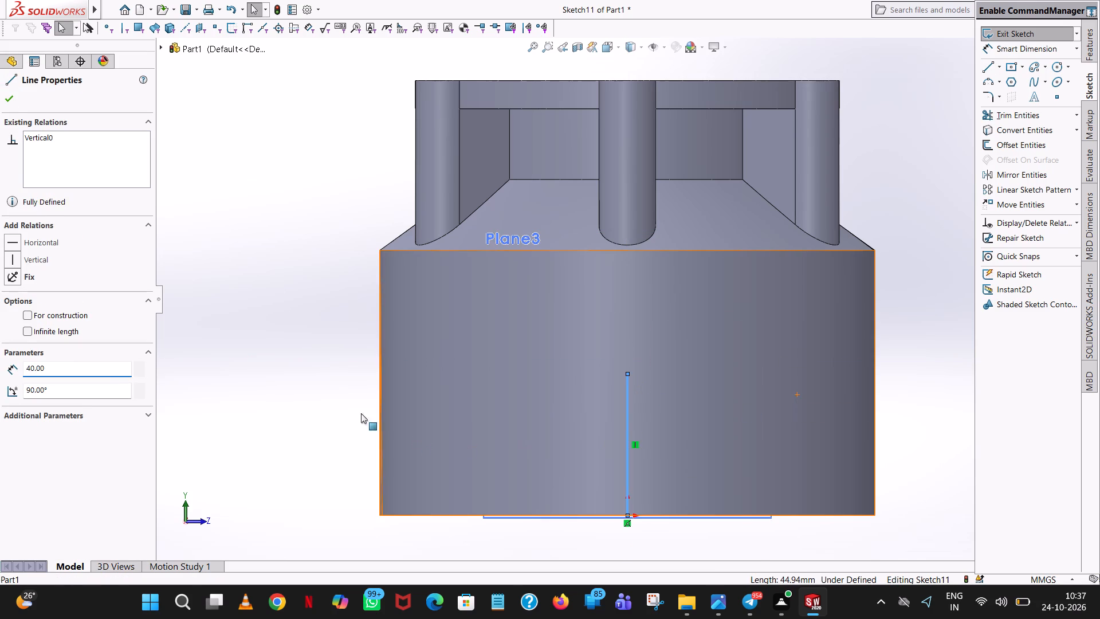
pyautogui.click(336, 391)
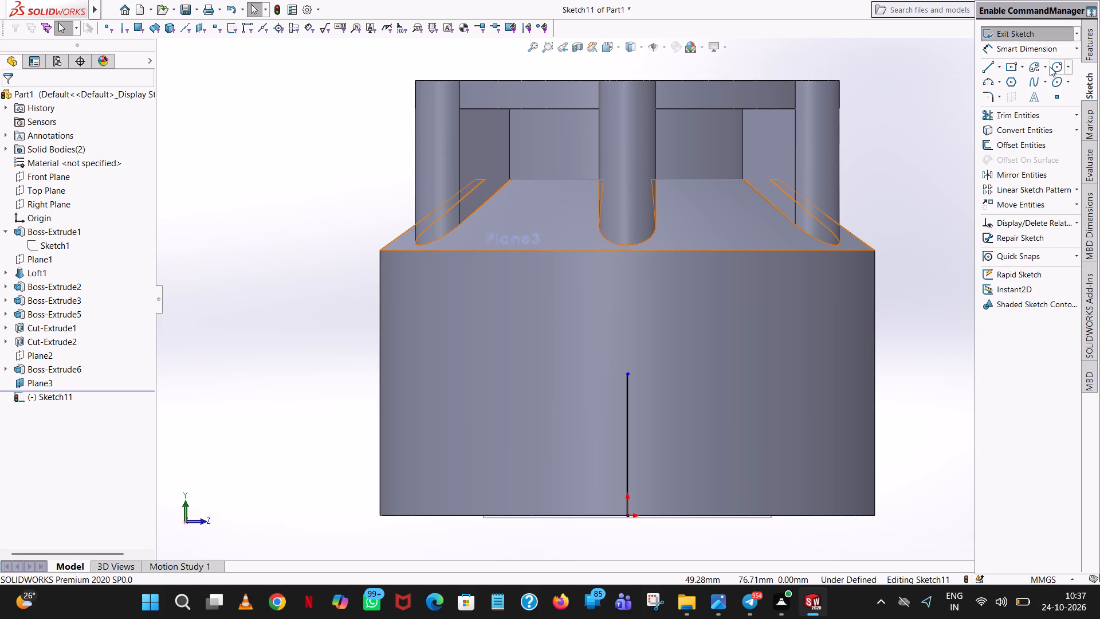
# Draw a circle with a radius of 63/2 mm centred on the upper end of the vertical line.
pyautogui.click(1057, 65)
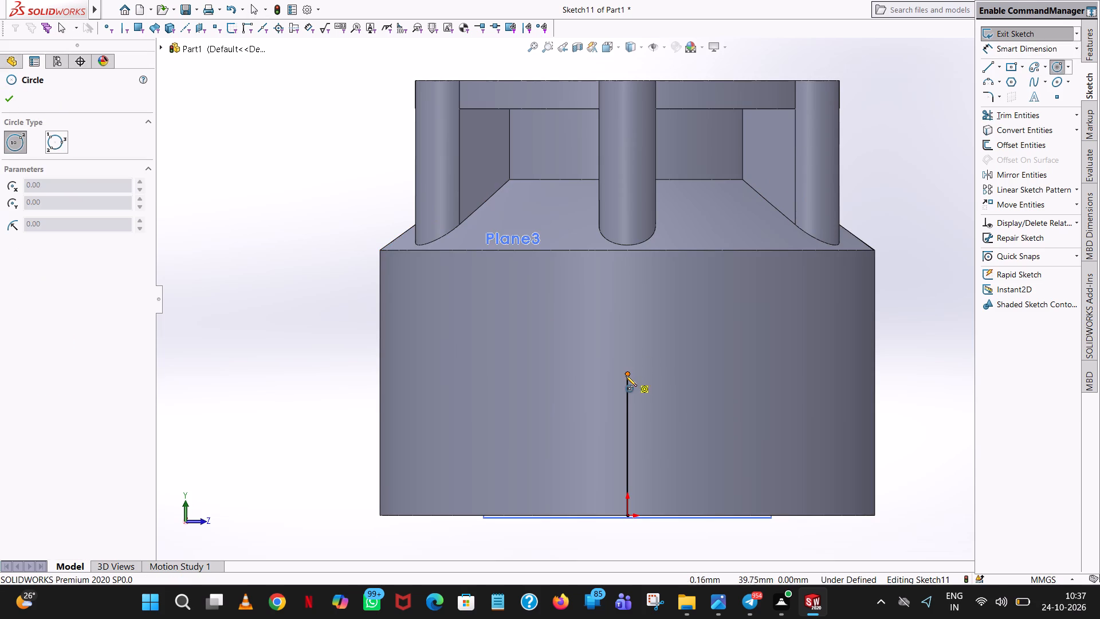
pyautogui.click(627, 375)
pyautogui.click(698, 371)
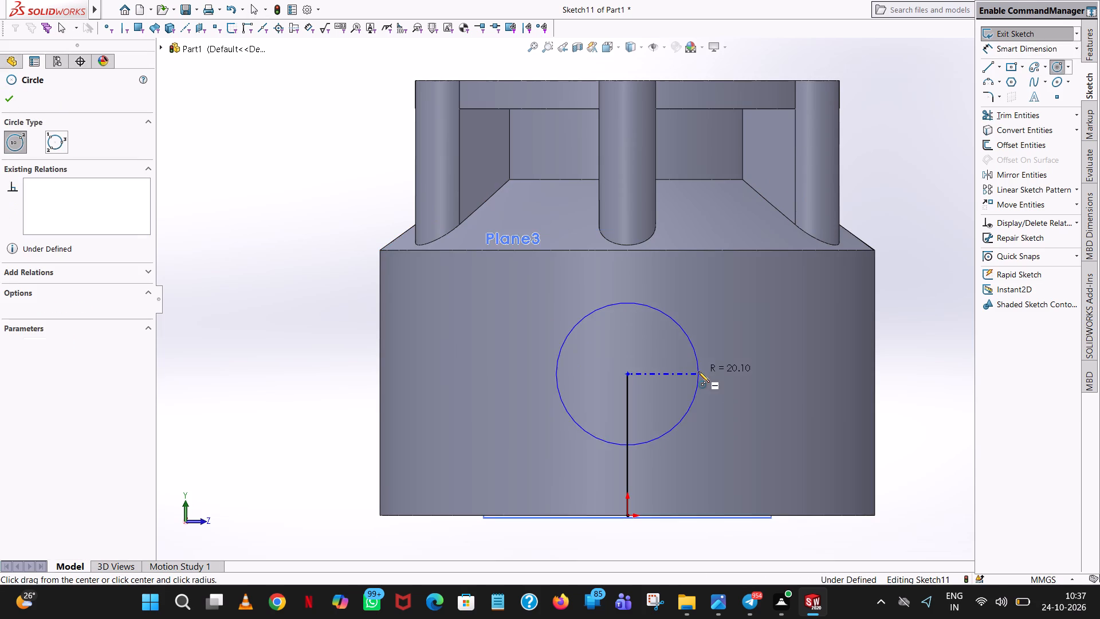
pyautogui.write('63/2')
pyautogui.press('Return')
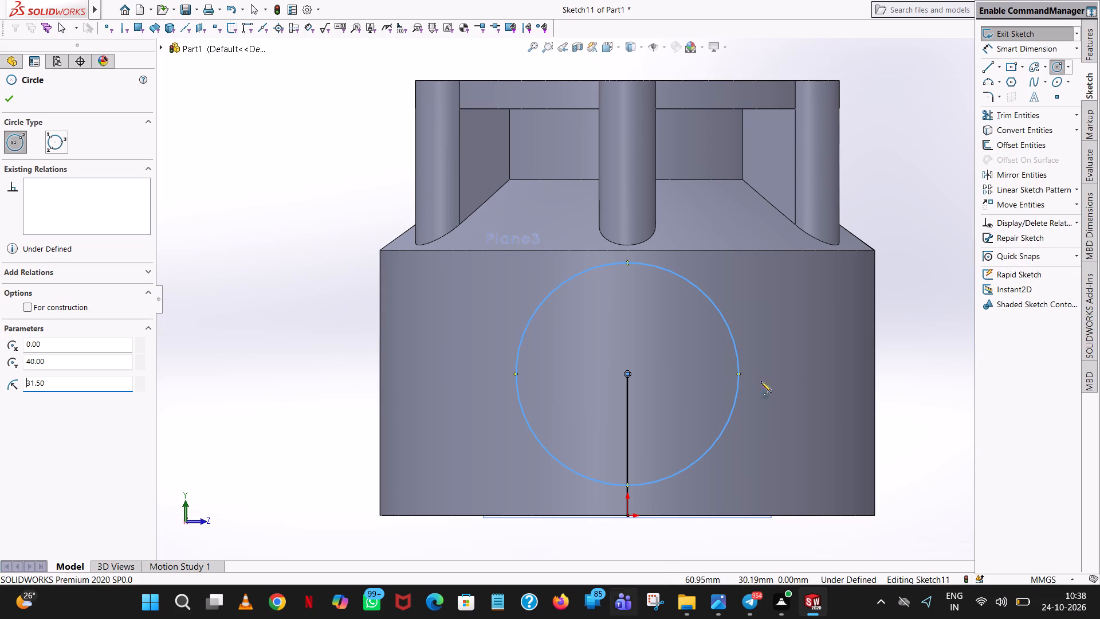
pyautogui.click(0, 97)
pyautogui.click(13, 96)
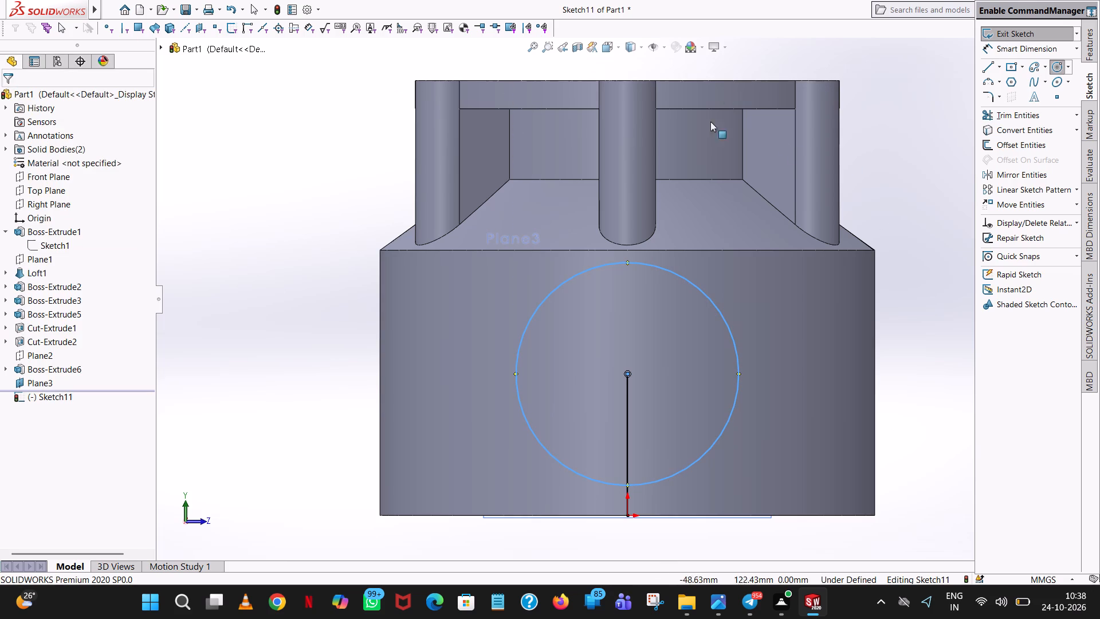
# Trim away the whole vertical line between the origin and the circle's centre, leaving only the circle.
pyautogui.click(1020, 109)
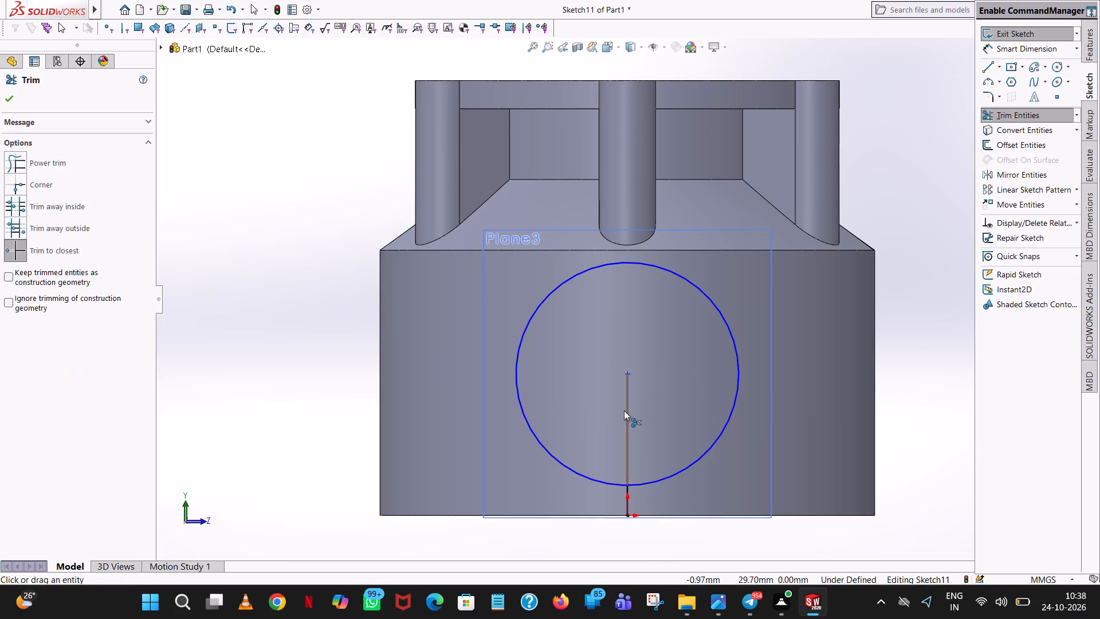
pyautogui.click(624, 410)
pyautogui.click(627, 412)
pyautogui.click(624, 502)
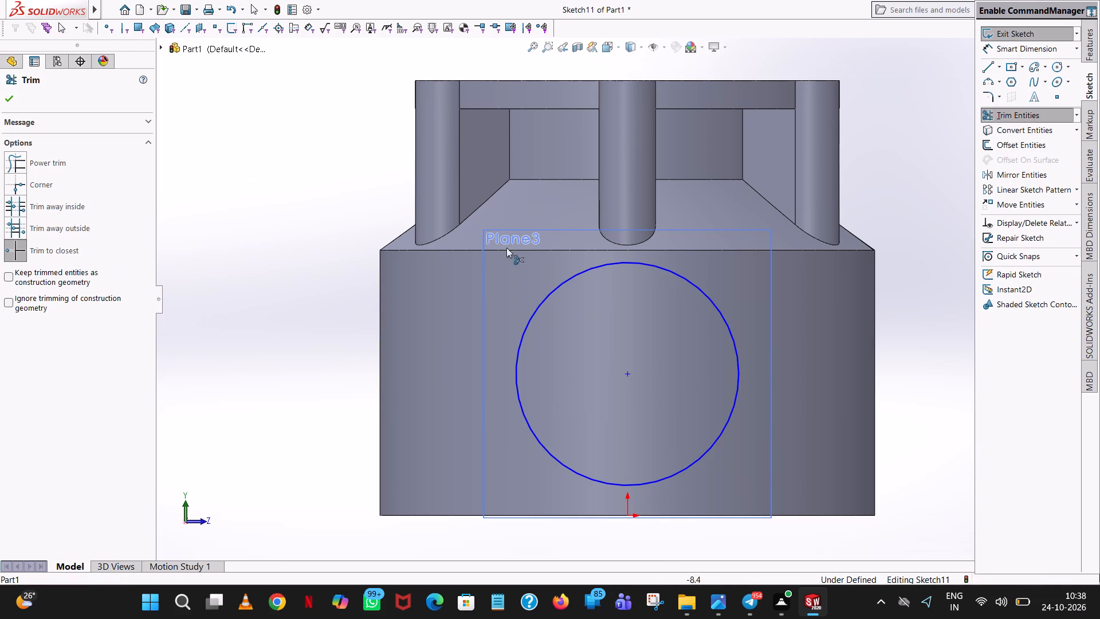
pyautogui.click(10, 107)
pyautogui.click(10, 97)
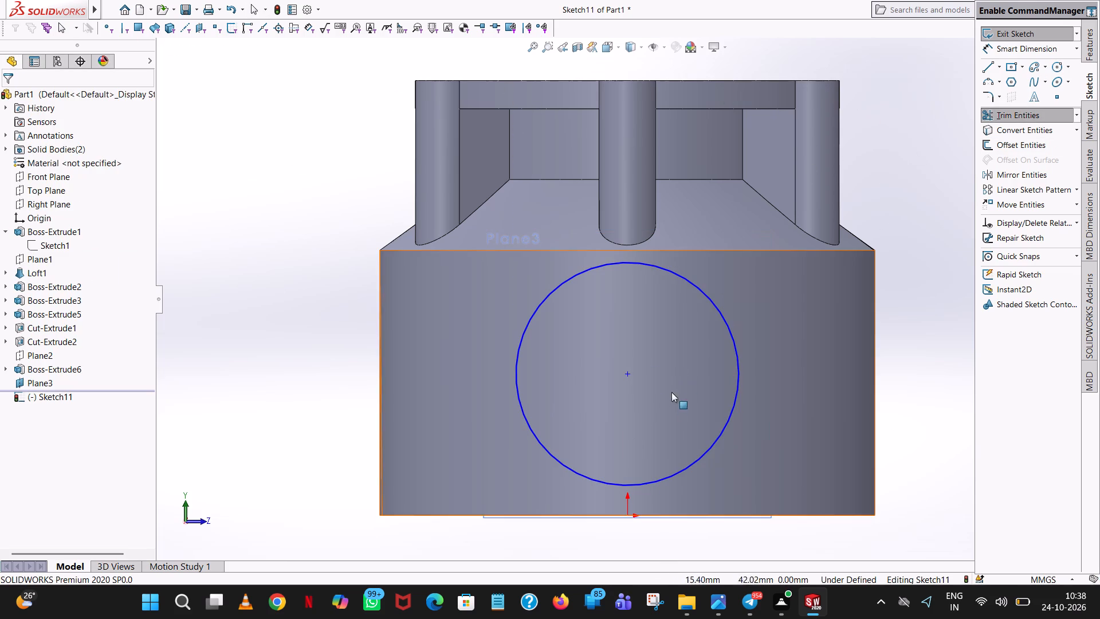
# Dimension the circle with a diameter of 63 mm.
pyautogui.click(1043, 49)
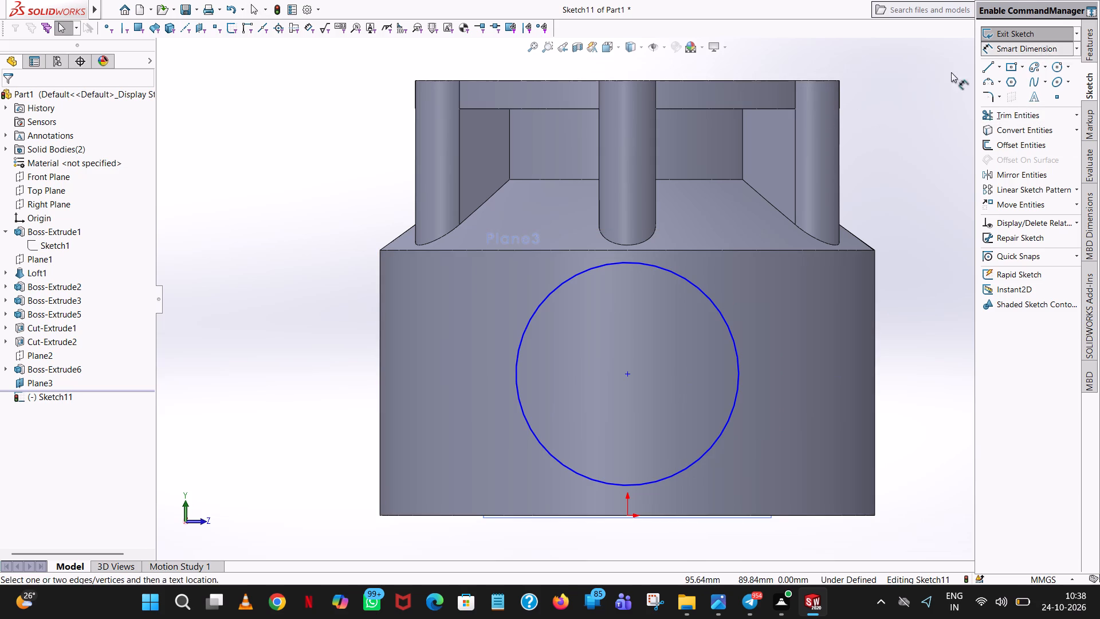
pyautogui.moveTo(678, 277); pyautogui.dragTo(684, 276)
pyautogui.click(882, 46)
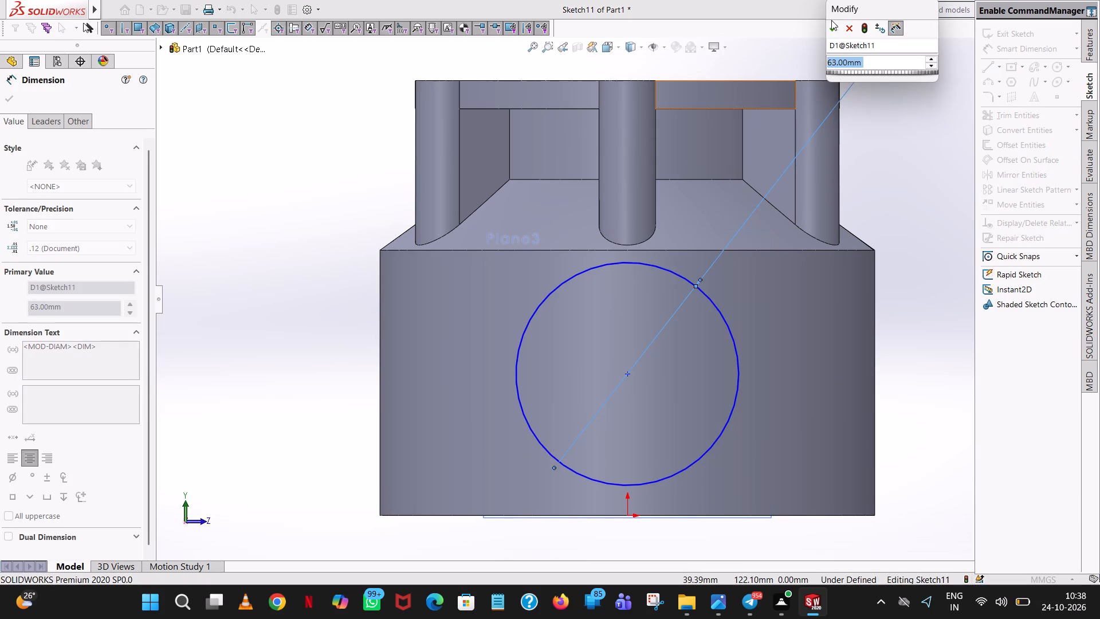
pyautogui.click(832, 24)
pyautogui.click(894, 142)
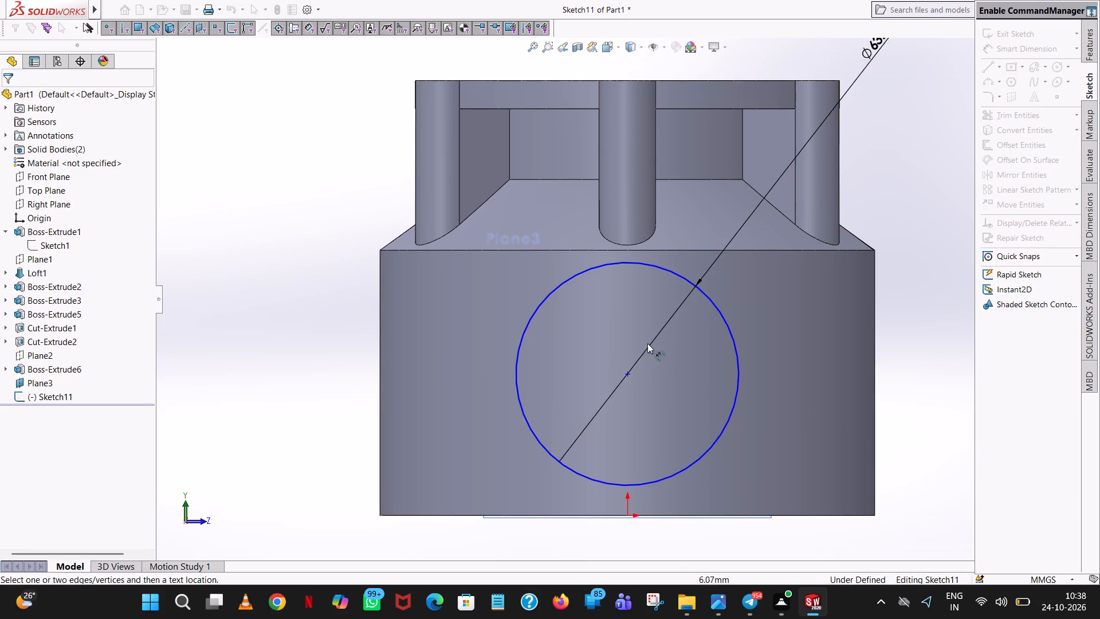
# Dimension the circle's centre at a vertical distance of 40 mm from the origin.
pyautogui.click(630, 373)
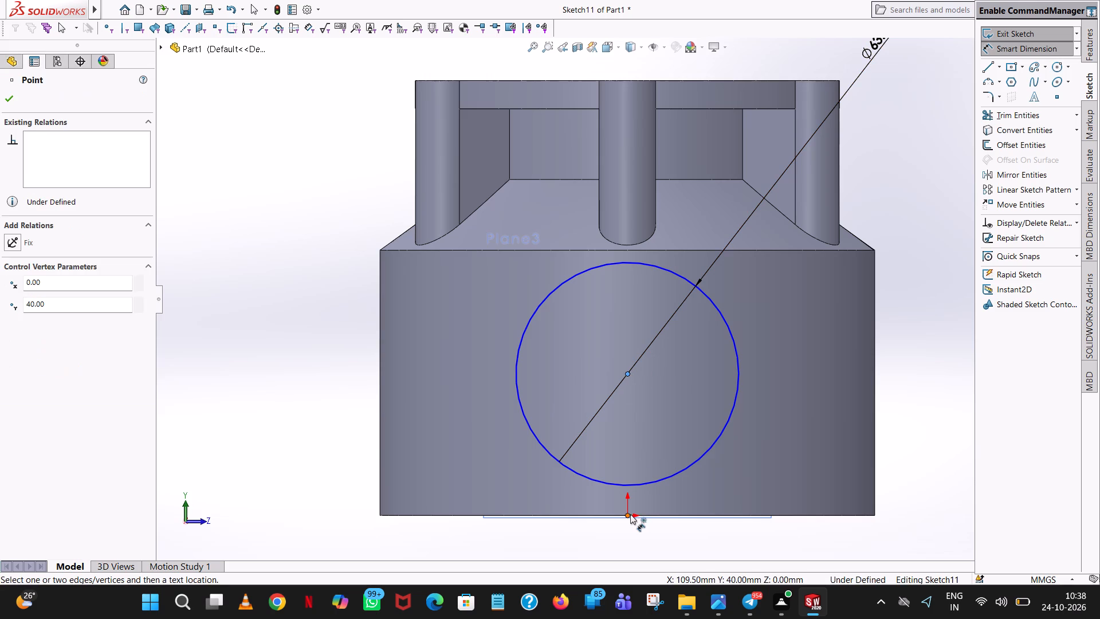
pyautogui.click(630, 514)
pyautogui.click(340, 426)
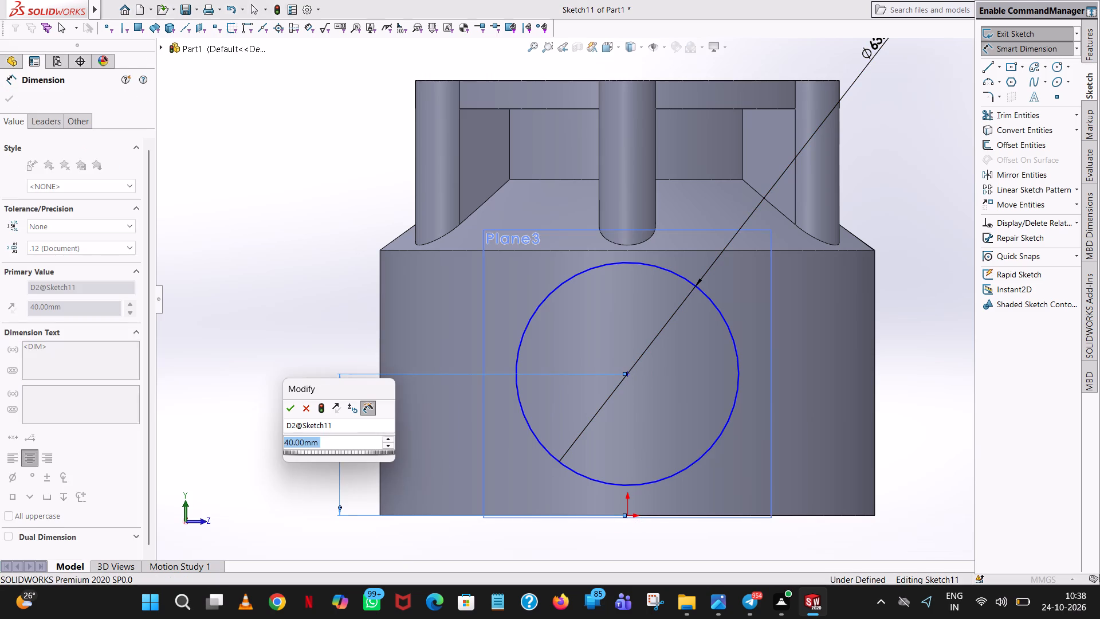
pyautogui.click(286, 406)
pyautogui.click(282, 199)
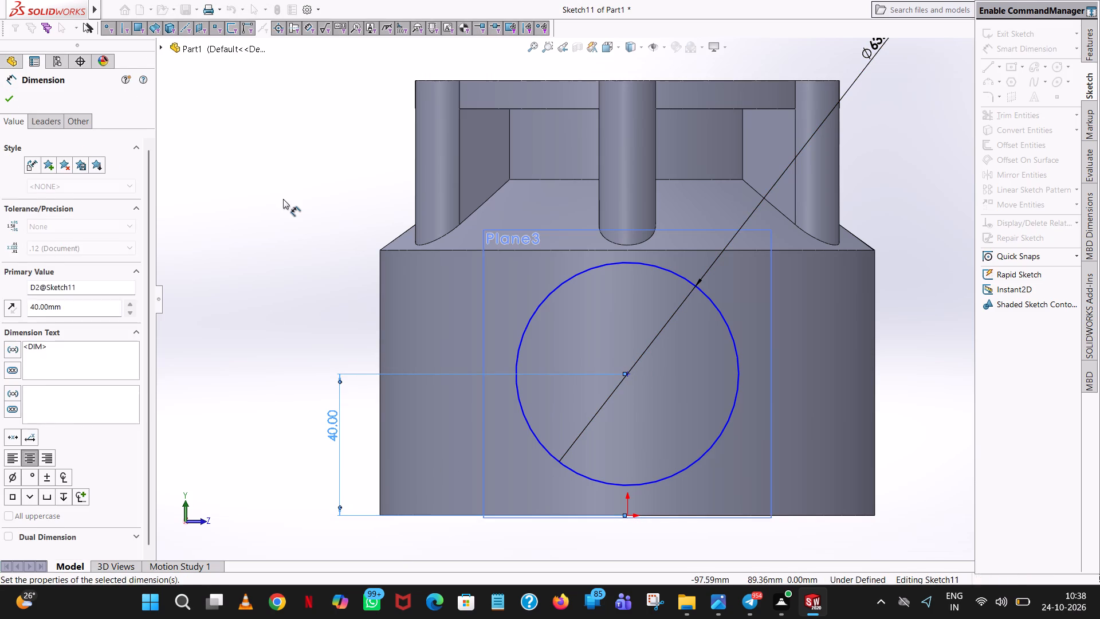
pyautogui.press('Escape')
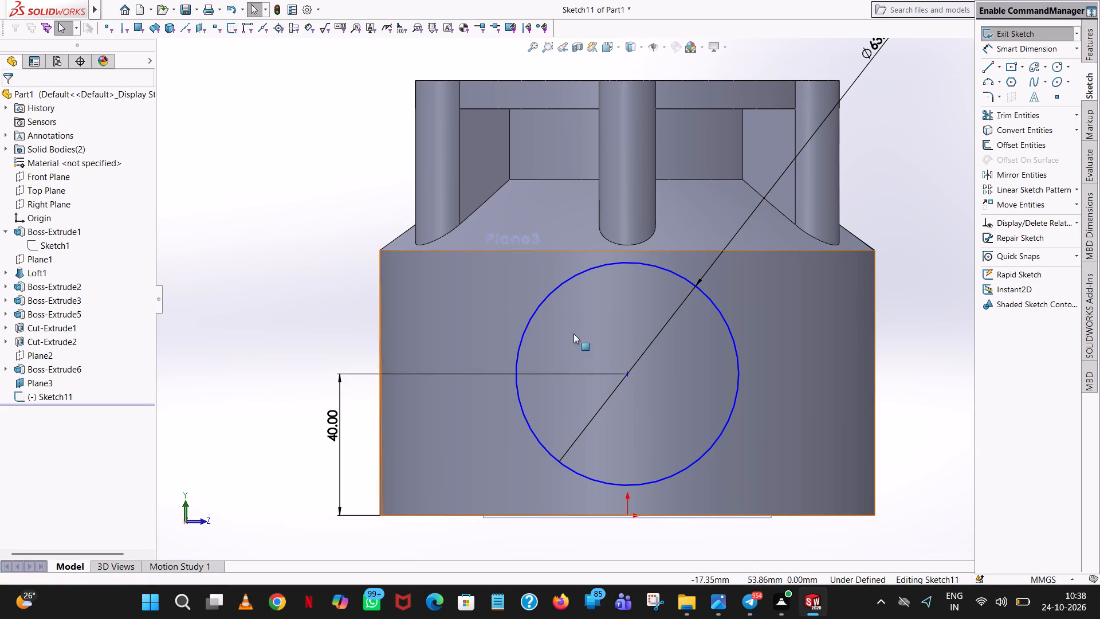
# Add a Vertical relation between the circle's centre and the origin.
pyautogui.keyDown('ctrl'); pyautogui.click(625, 373); pyautogui.keyUp('ctrl')
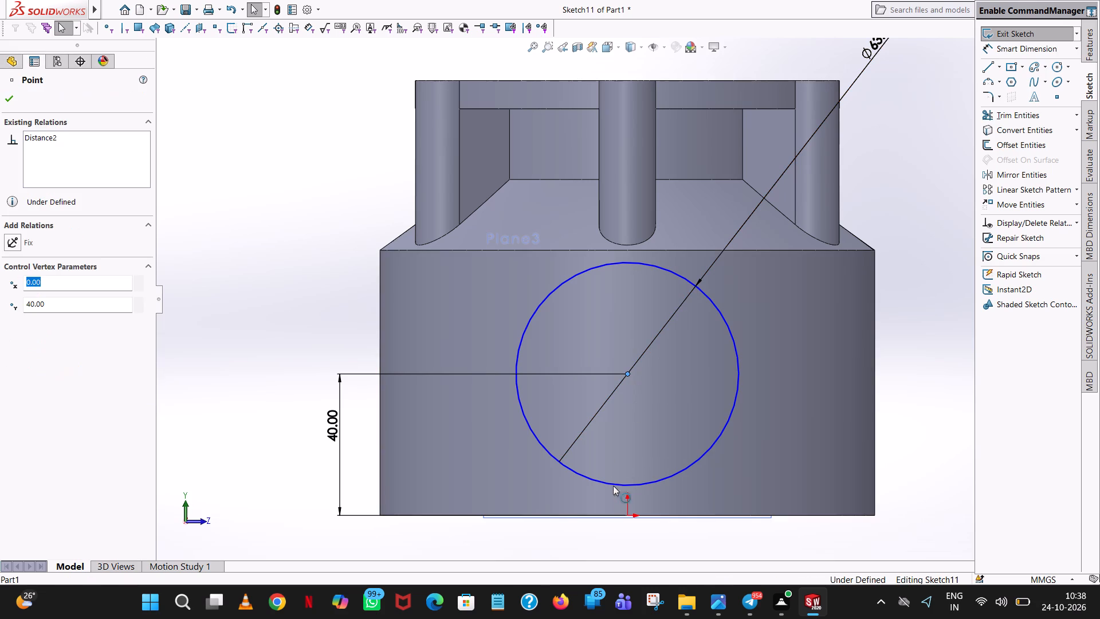
pyautogui.keyDown('ctrl'); pyautogui.click(627, 517); pyautogui.keyUp('ctrl')
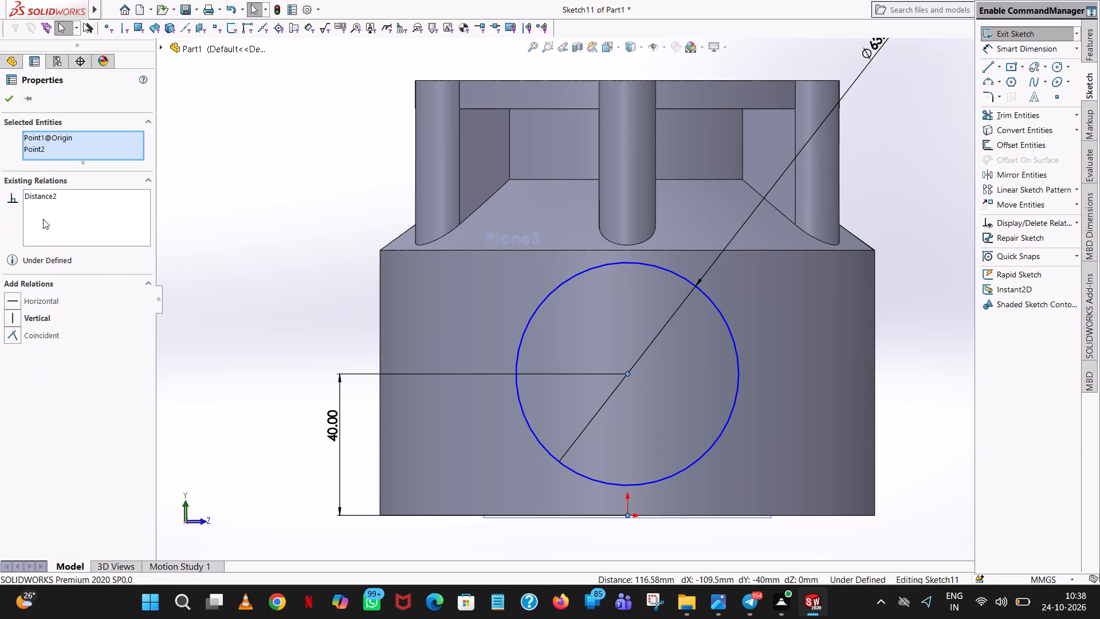
pyautogui.click(29, 320)
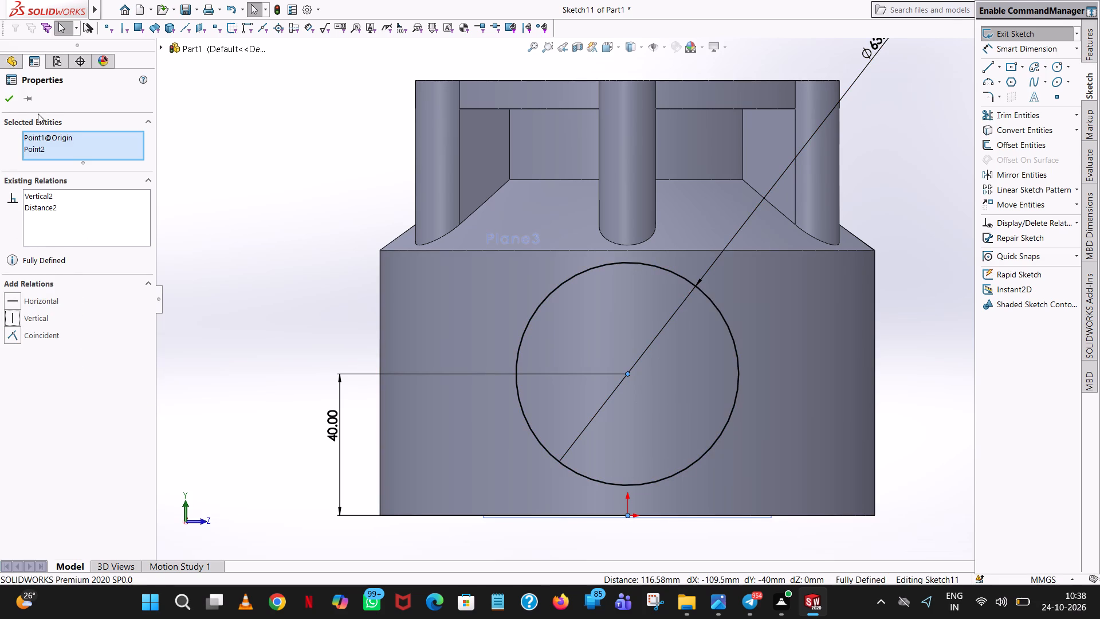
pyautogui.click(2, 95)
pyautogui.click(219, 182)
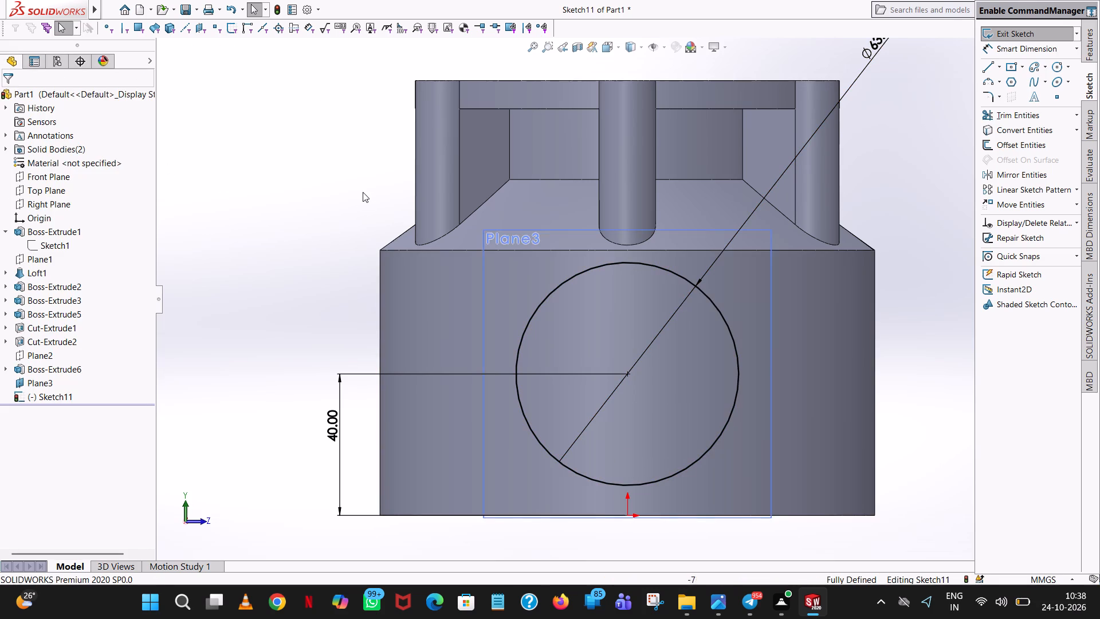
# Exit the sketch and set up a Blind boss extrusion of the circle, reversed toward the side disc, 5.5 mm deep.
pyautogui.scroll(1, 363, 191)
pyautogui.moveTo(363, 191); pyautogui.dragTo(480, 213, button='middle')
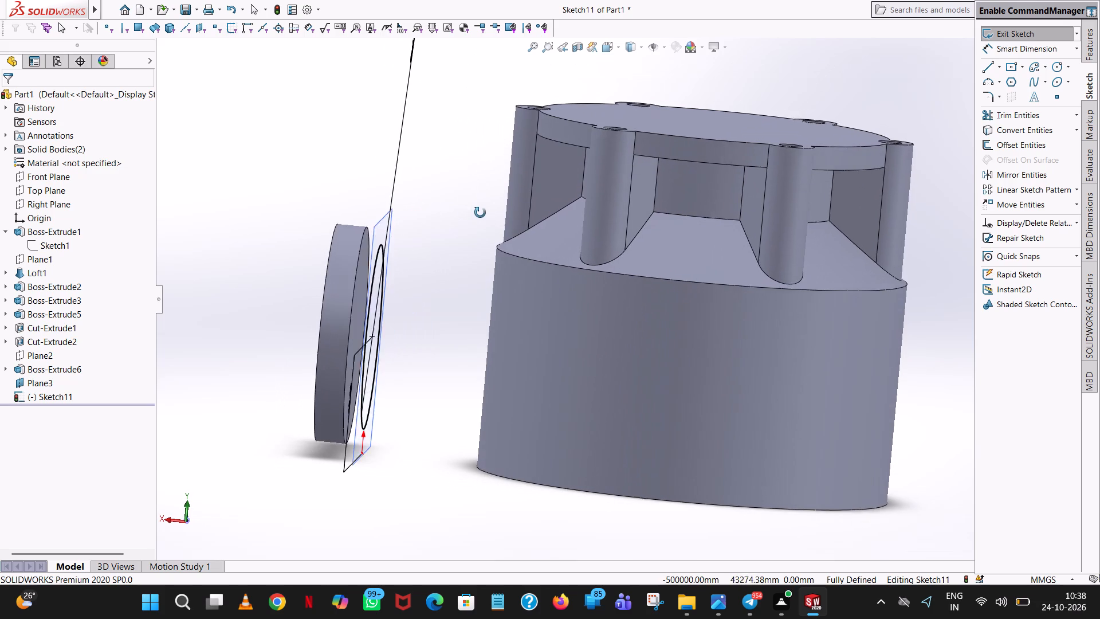
pyautogui.moveTo(480, 213); pyautogui.dragTo(480, 212, button='middle')
pyautogui.scroll(1, 480, 212)
pyautogui.scroll(-6, 434, 280)
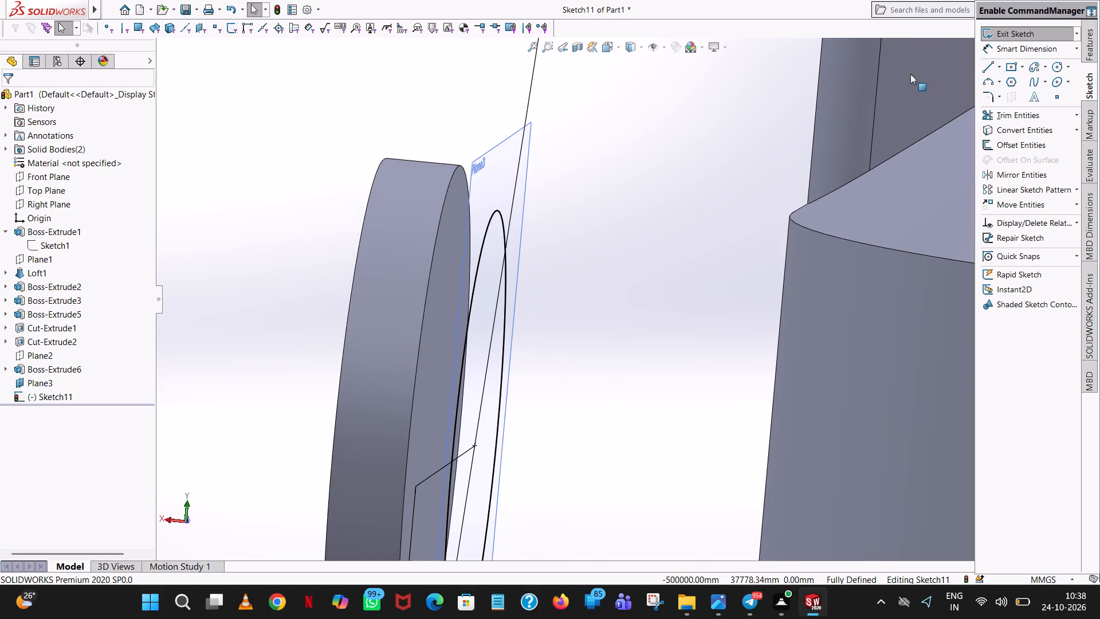
pyautogui.click(1000, 33)
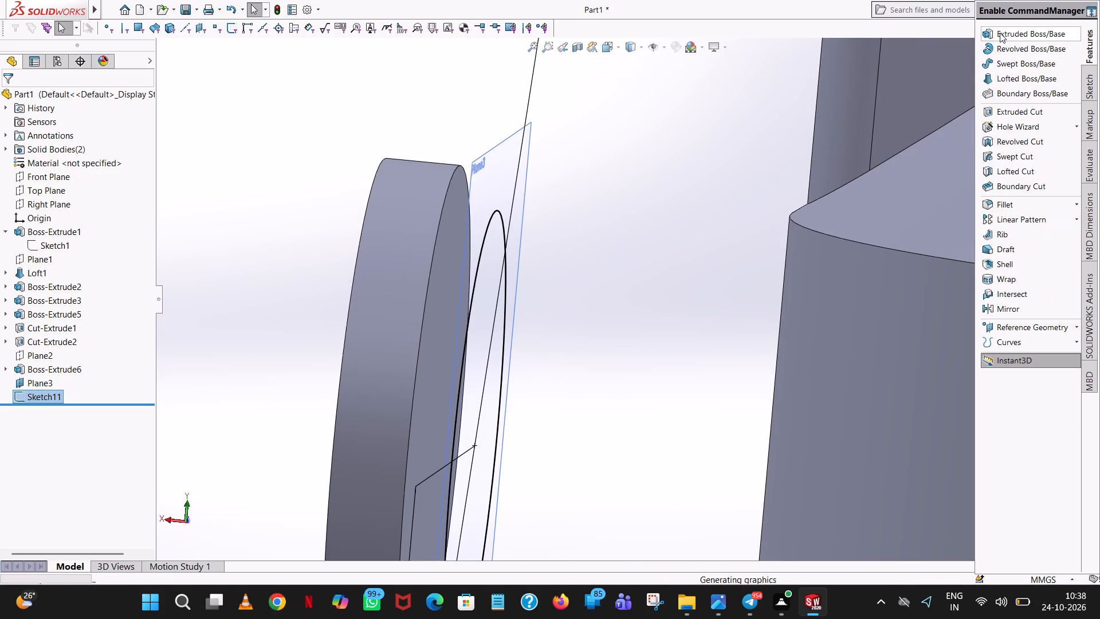
pyautogui.click(1050, 30)
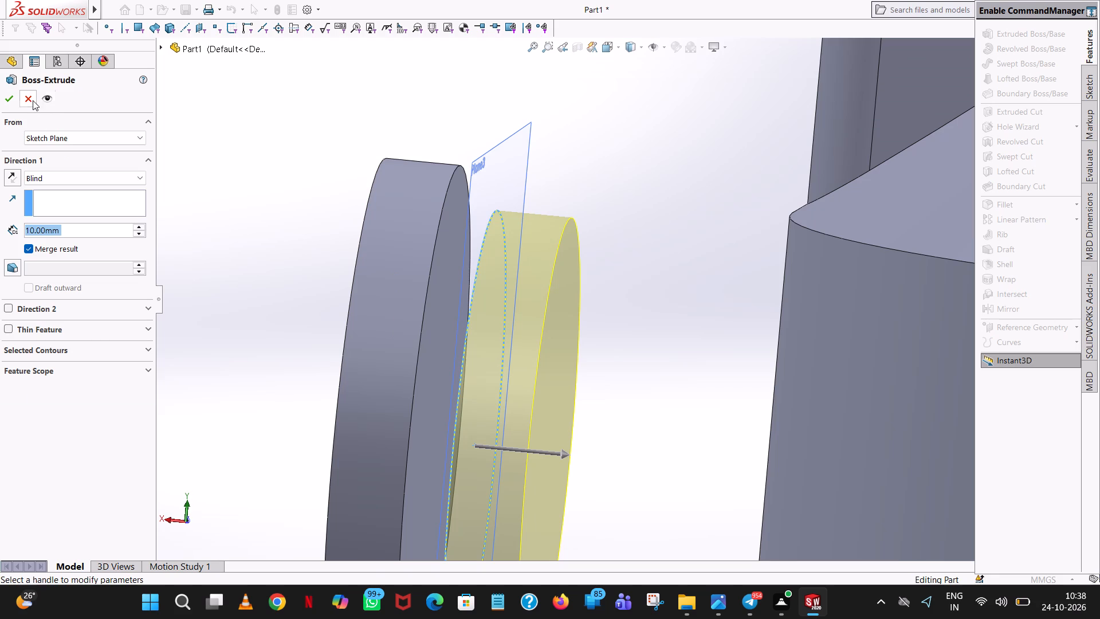
pyautogui.middleClick(635, 152)
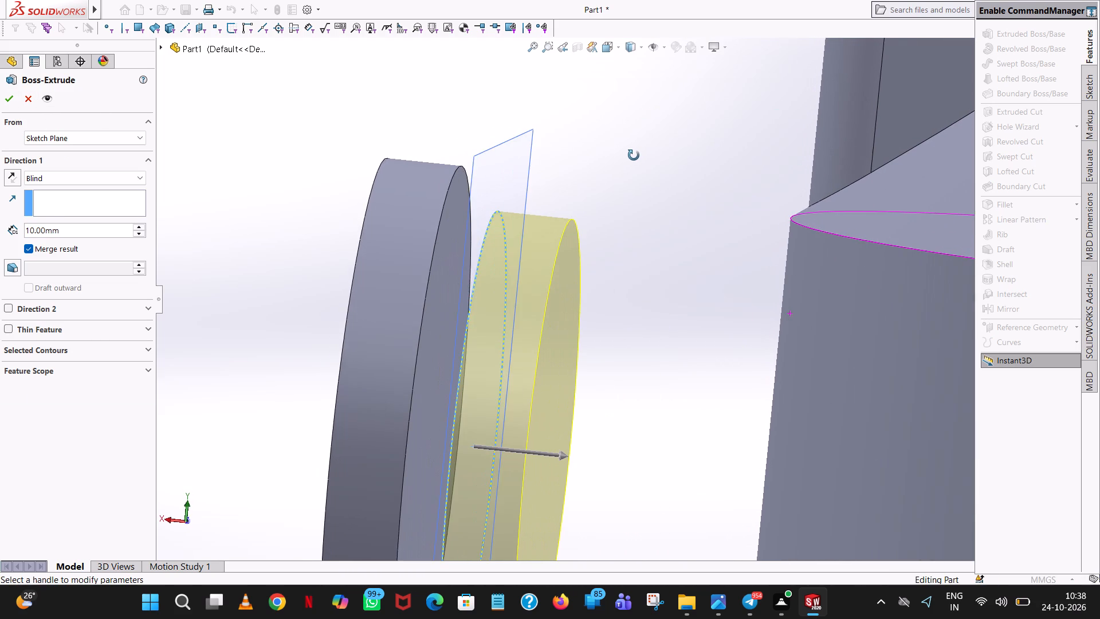
pyautogui.click(10, 174)
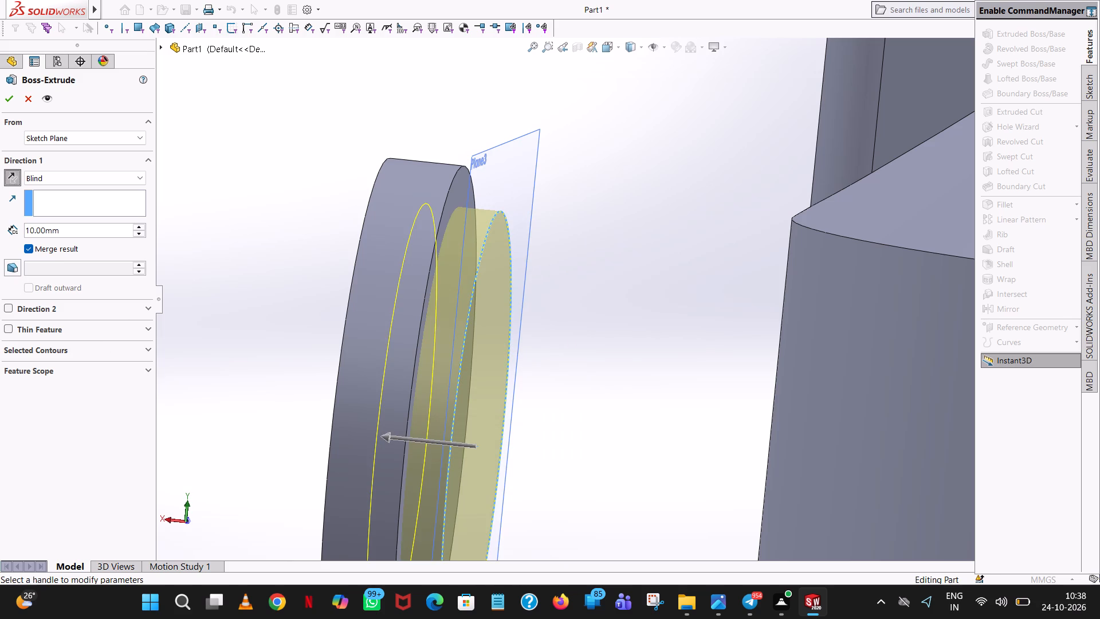
pyautogui.doubleClick(74, 232)
pyautogui.write('5.5')
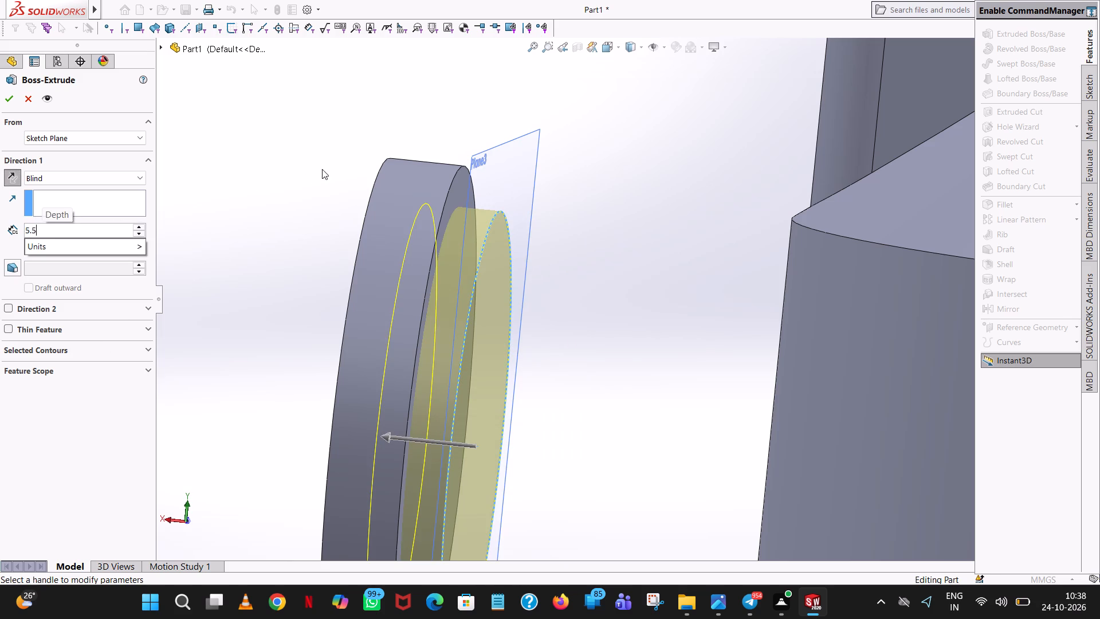
pyautogui.click(282, 137)
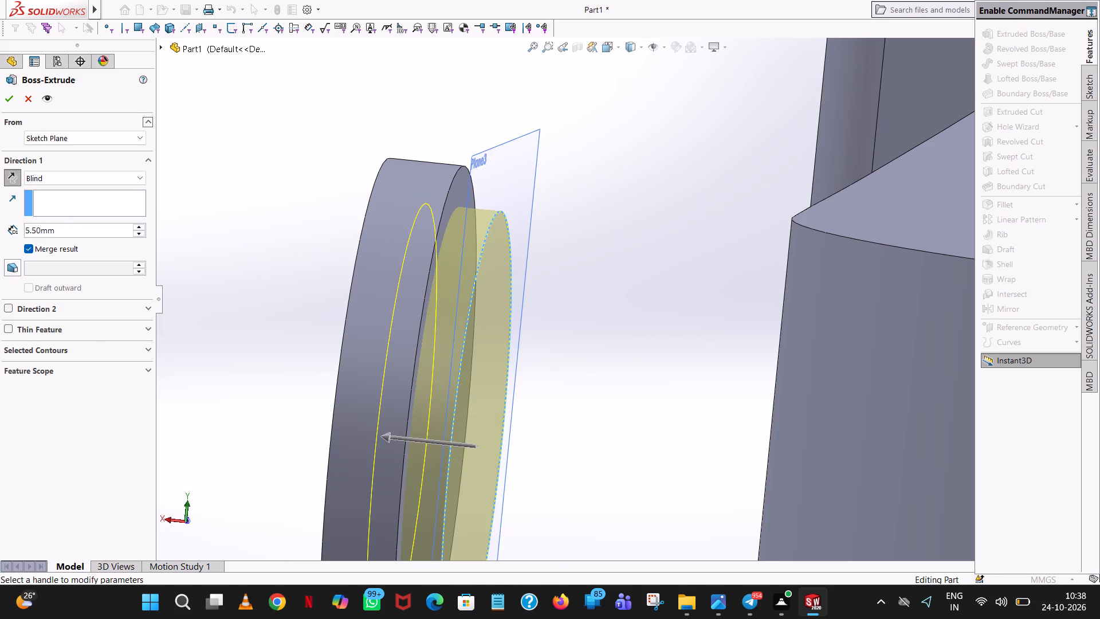
# Give the extrusion an outward draft of 45 degrees, check its wide edge against the disc's rim, and finish the boss.
pyautogui.click(14, 263)
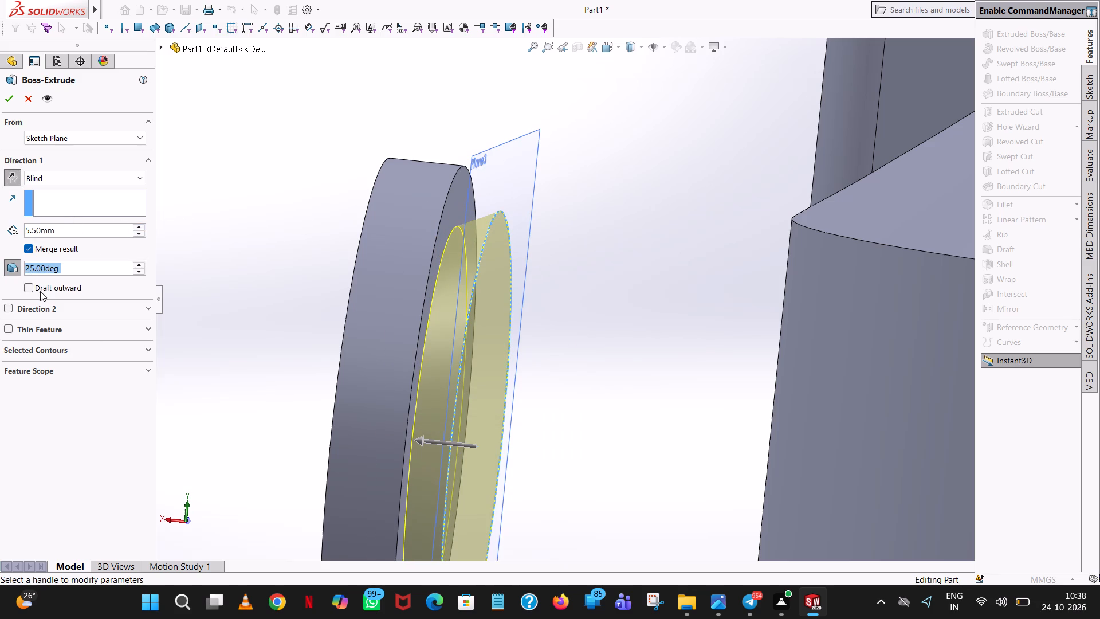
pyautogui.click(32, 287)
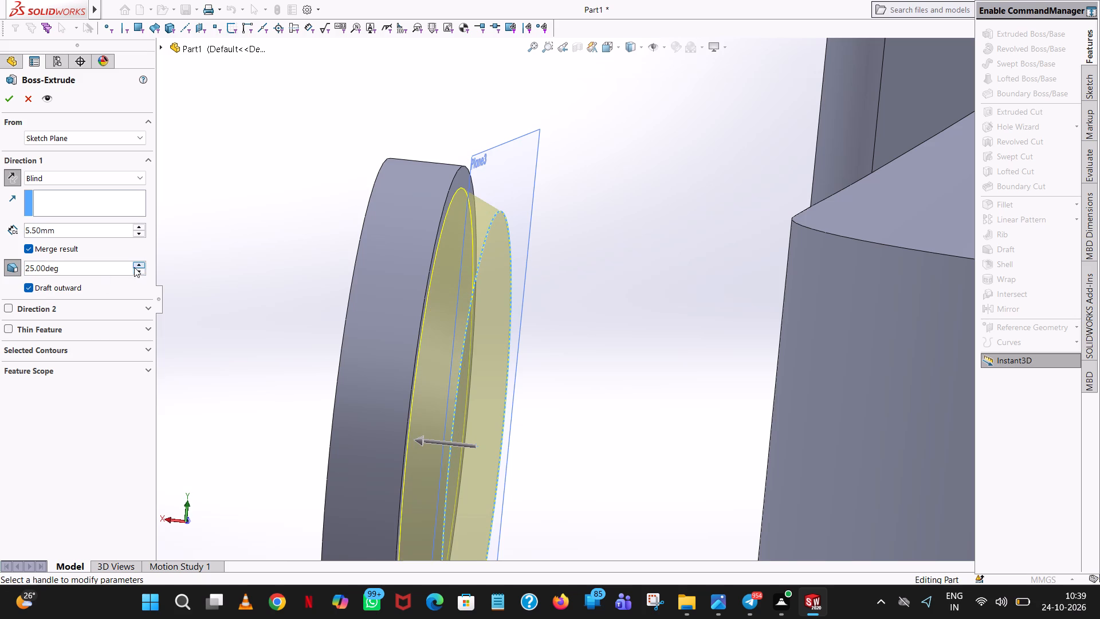
pyautogui.tripleClick(136, 262)
pyautogui.tripleClick(136, 262)
pyautogui.tripleClick(136, 262)
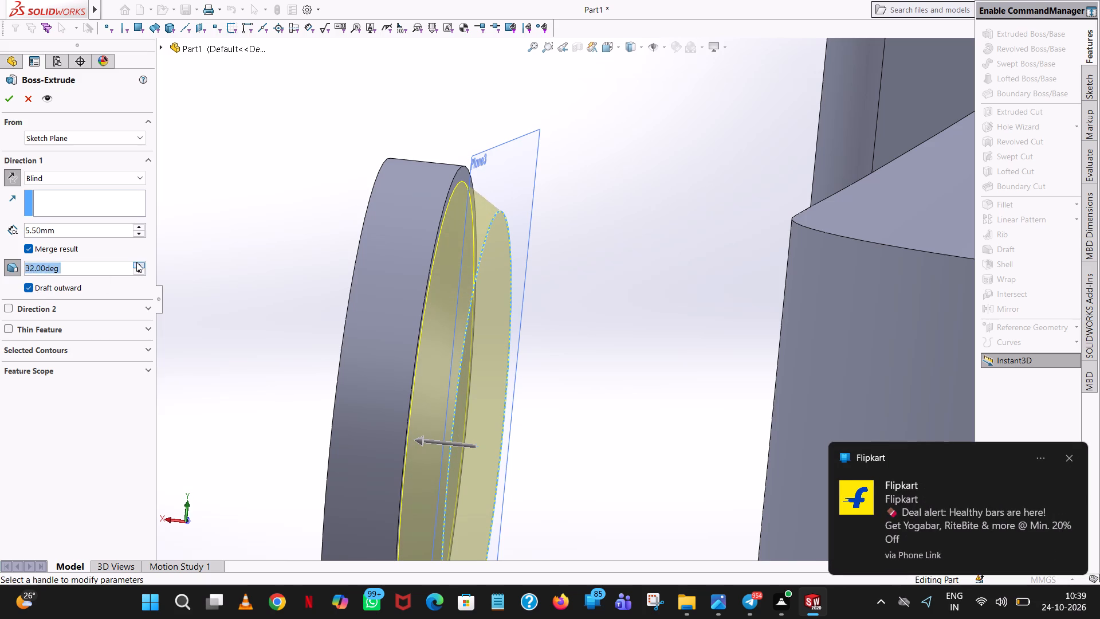
pyautogui.tripleClick(136, 262)
pyautogui.tripleClick(136, 262)
pyautogui.doubleClick(136, 262)
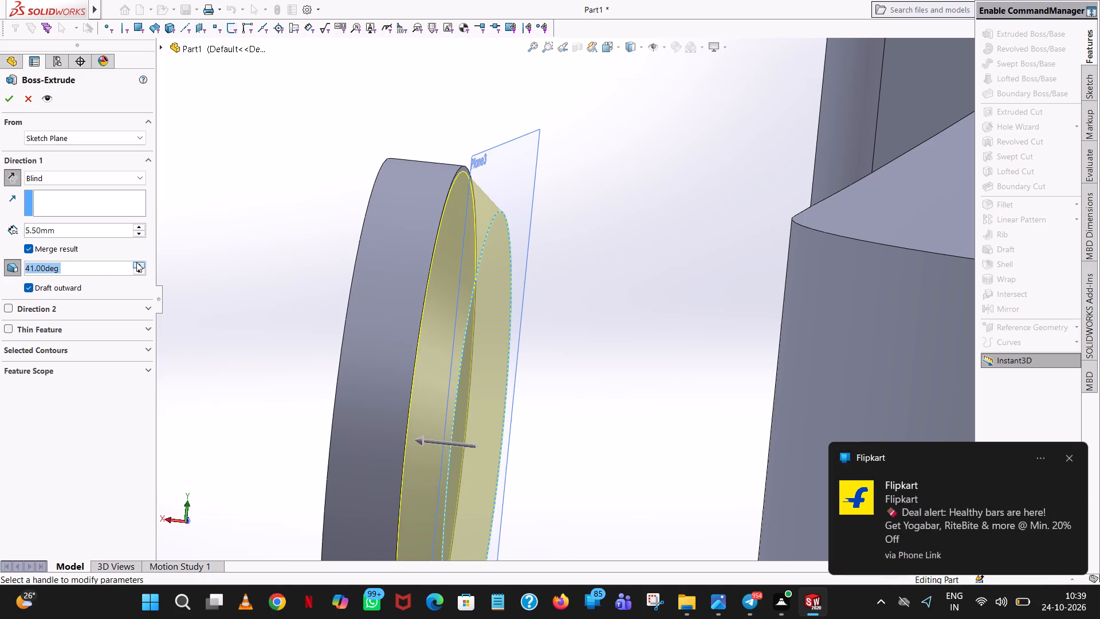
pyautogui.click(136, 262)
pyautogui.click(136, 262)
pyautogui.scroll(1, 502, 253)
pyautogui.moveTo(502, 253); pyautogui.dragTo(501, 253, button='middle')
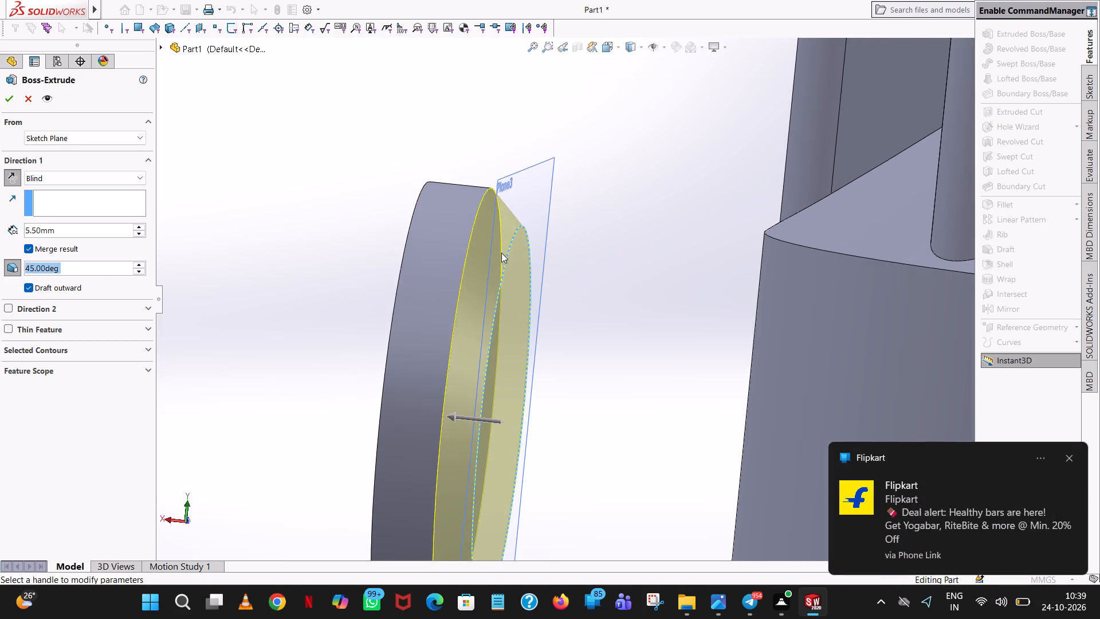
pyautogui.moveTo(501, 253); pyautogui.dragTo(482, 258, button='middle')
pyautogui.scroll(-8, 484, 241)
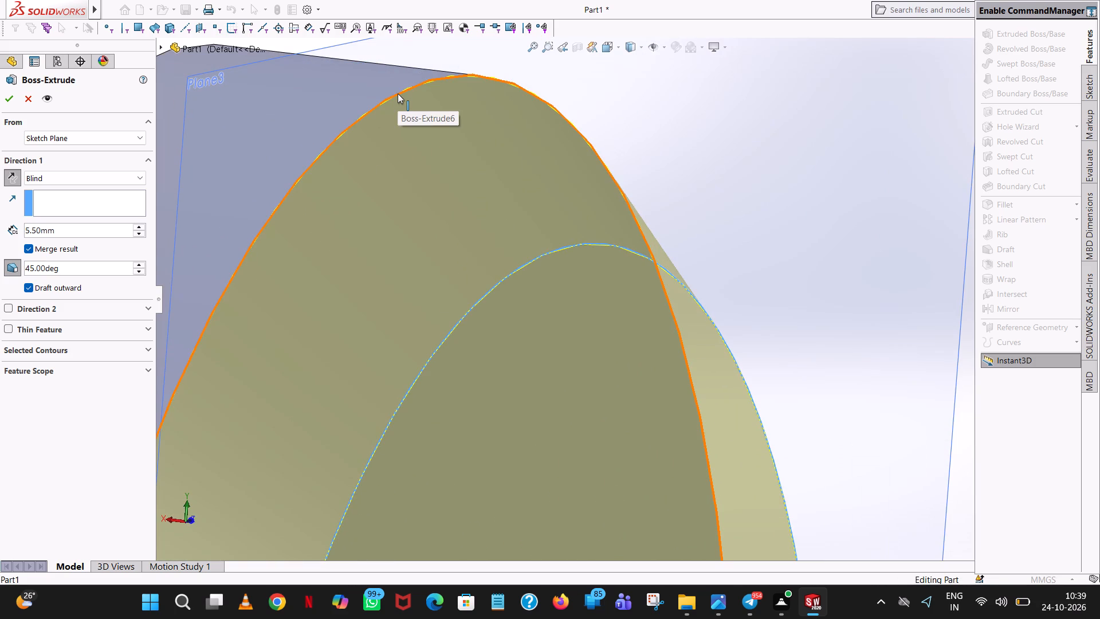
pyautogui.click(398, 93)
pyautogui.click(391, 101)
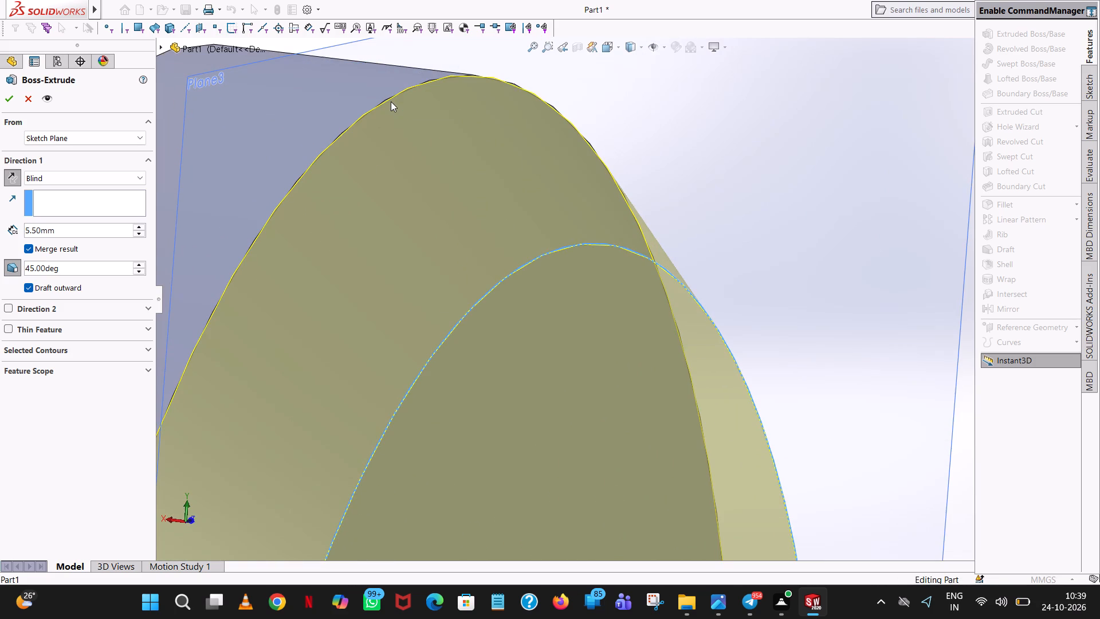
pyautogui.moveTo(335, 268); pyautogui.dragTo(395, 265, button='middle')
pyautogui.scroll(-1, 395, 265)
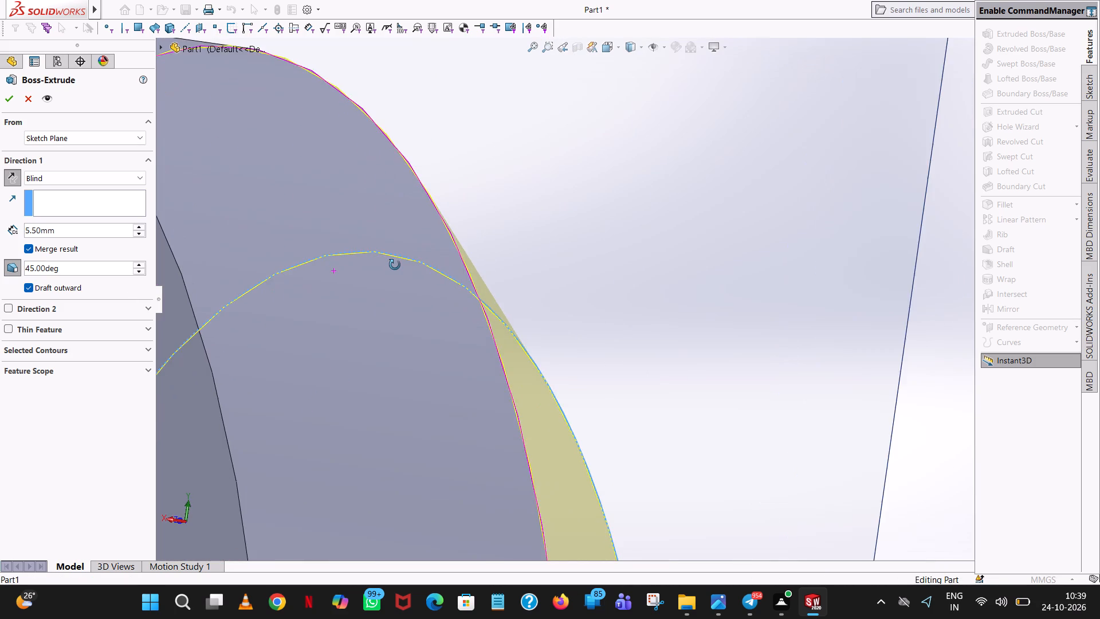
pyautogui.moveTo(395, 265); pyautogui.dragTo(462, 268, button='middle')
pyautogui.click(15, 100)
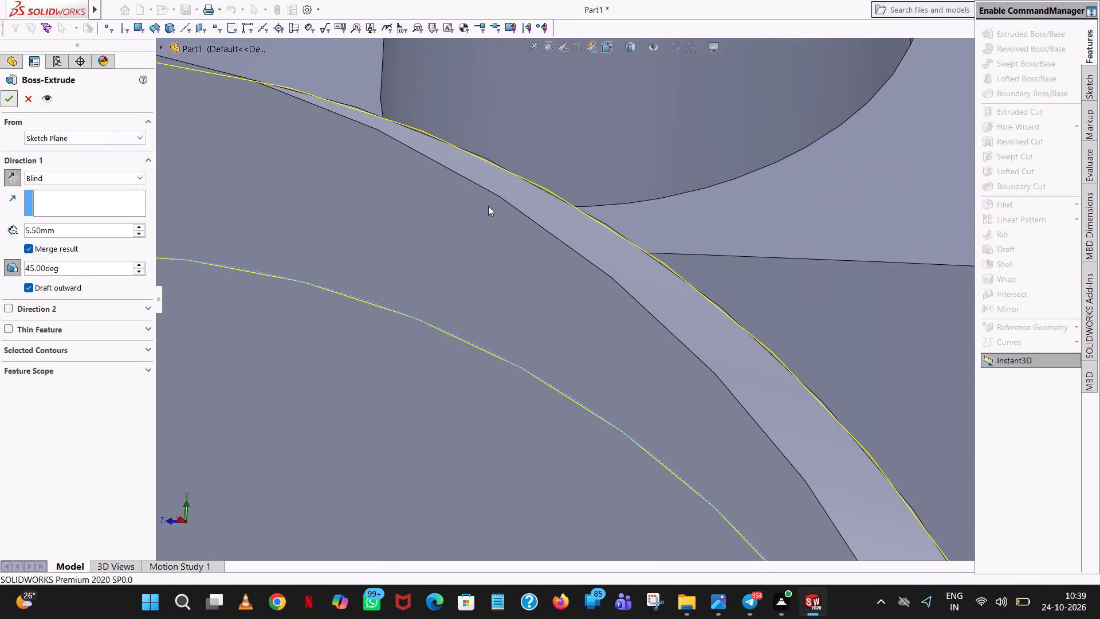
# Hide Plane3, the reference plane between the side disc and the main body.
pyautogui.scroll(5, 489, 209)
pyautogui.scroll(1, 635, 307)
pyautogui.moveTo(636, 307); pyautogui.dragTo(513, 344, button='middle')
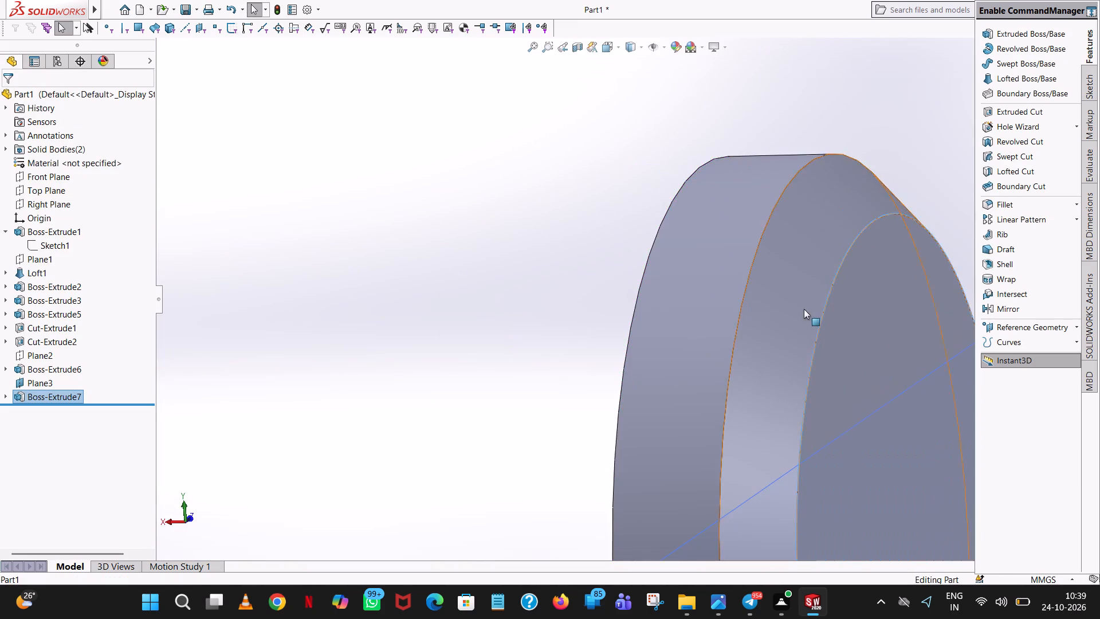
pyautogui.scroll(6, 804, 309)
pyautogui.click(680, 131)
pyautogui.middleClick(756, 206)
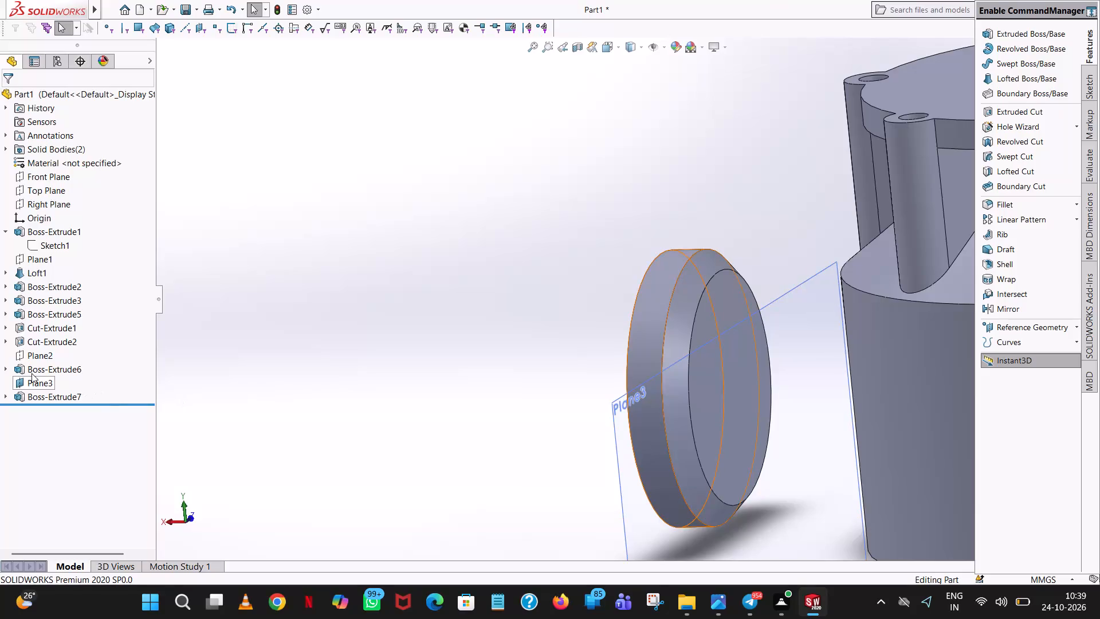
pyautogui.click(32, 386)
pyautogui.click(54, 369)
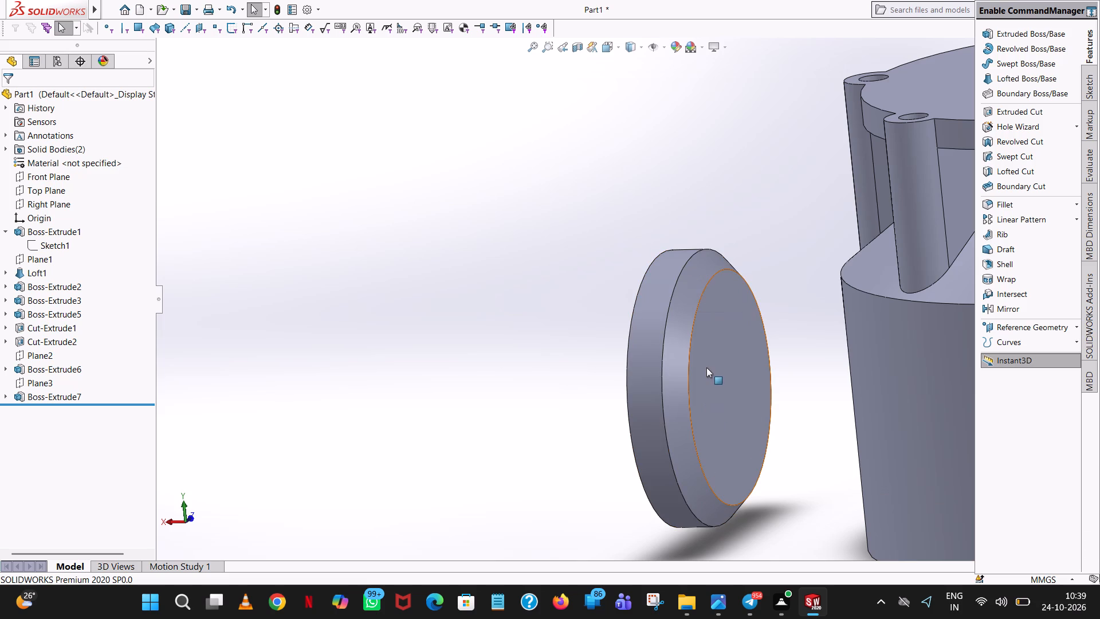
# Start a boss extrusion on the tapered boss's flat face and sketch a concentric circle of 31.5 mm radius matching its edge.
pyautogui.moveTo(724, 360); pyautogui.dragTo(898, 309, button='middle')
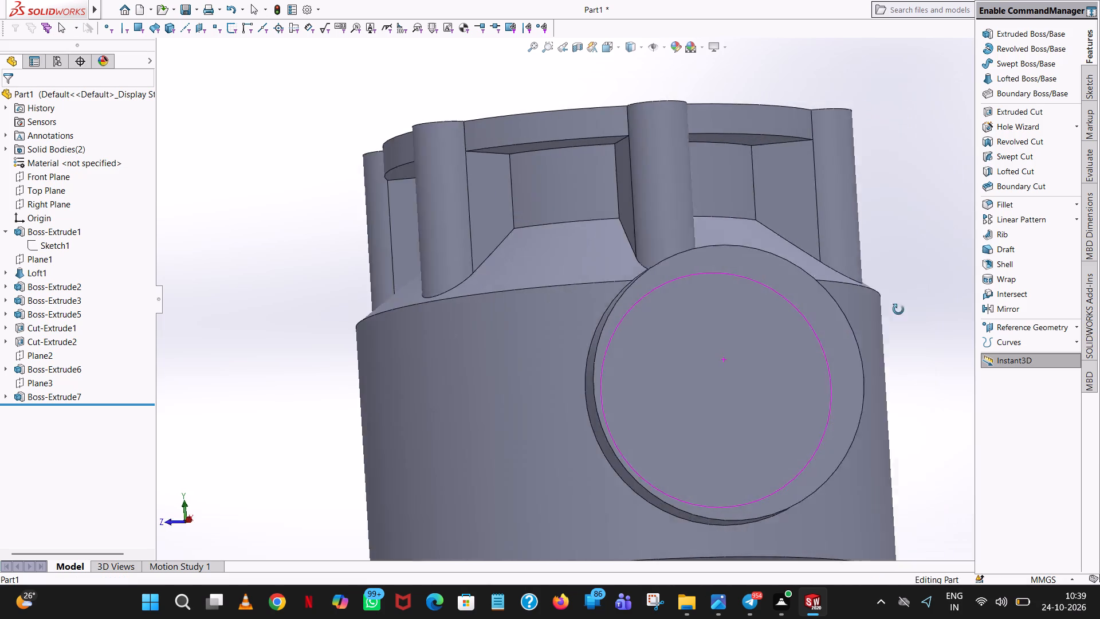
pyautogui.moveTo(898, 309); pyautogui.dragTo(1001, 303, button='middle')
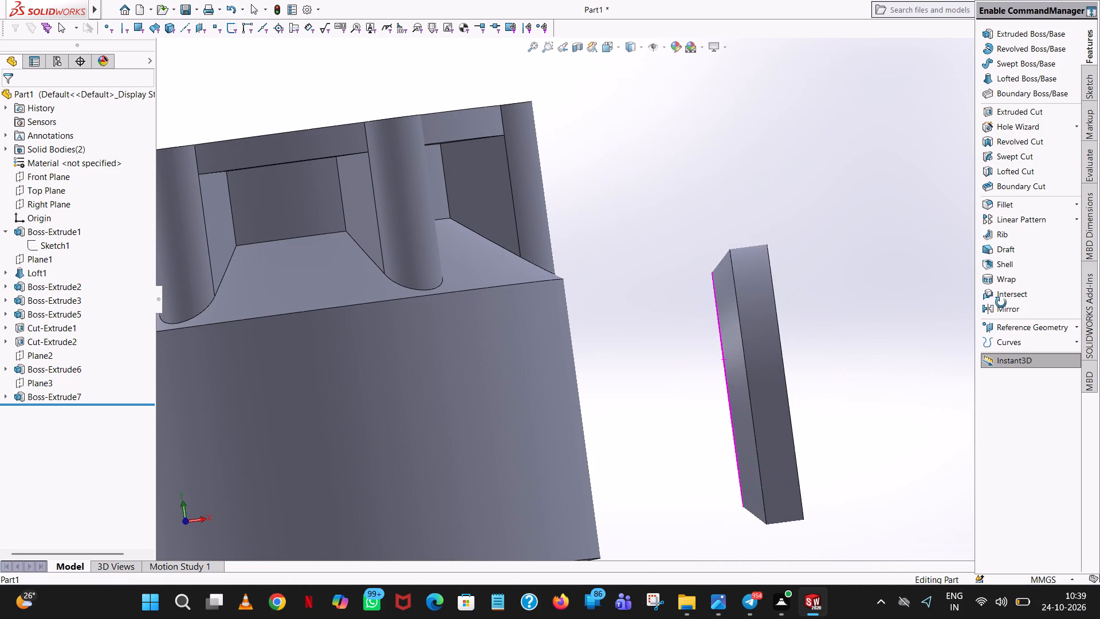
pyautogui.moveTo(1001, 303); pyautogui.dragTo(999, 321, button='middle')
pyautogui.click(998, 37)
pyautogui.scroll(1, 717, 331)
pyautogui.moveTo(717, 331); pyautogui.dragTo(740, 320, button='middle')
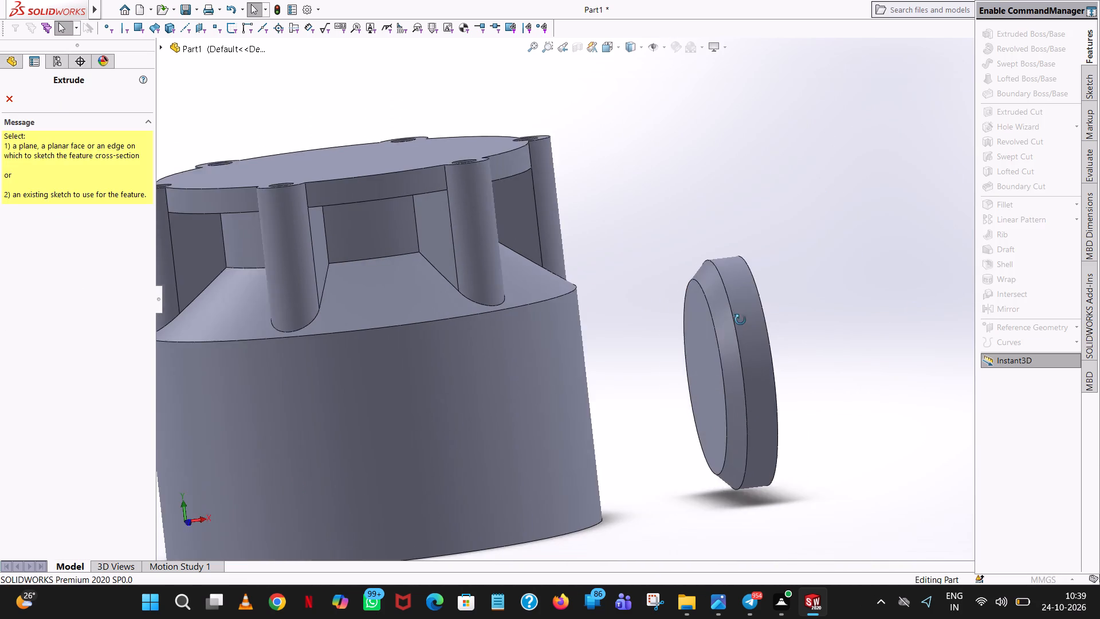
pyautogui.moveTo(740, 320); pyautogui.dragTo(745, 316, button='middle')
pyautogui.click(701, 336)
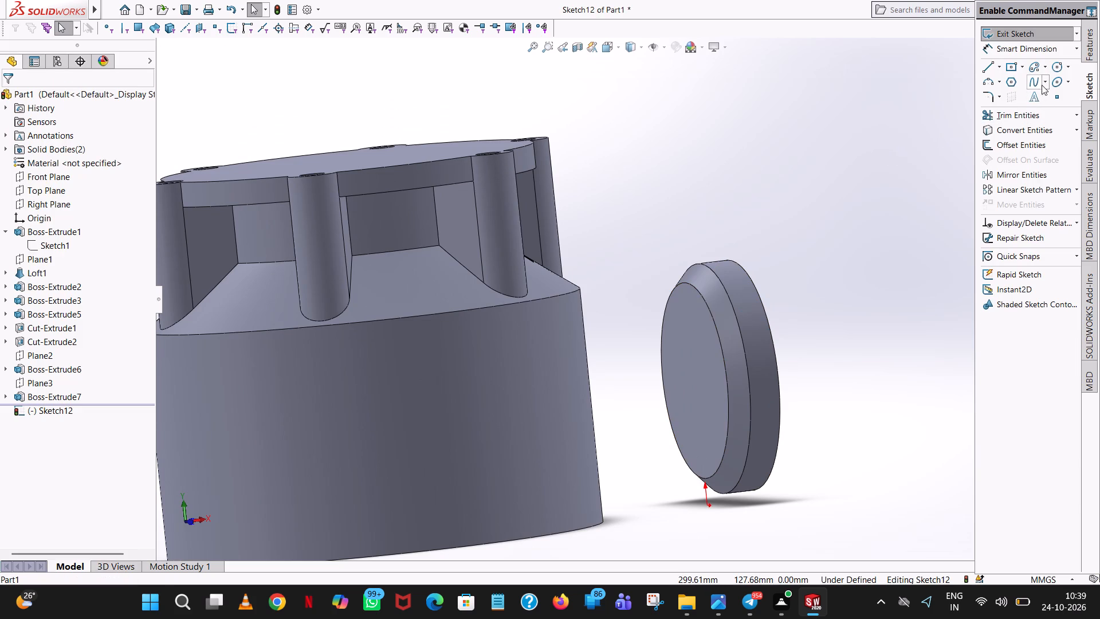
pyautogui.click(1054, 66)
pyautogui.scroll(-4, 658, 334)
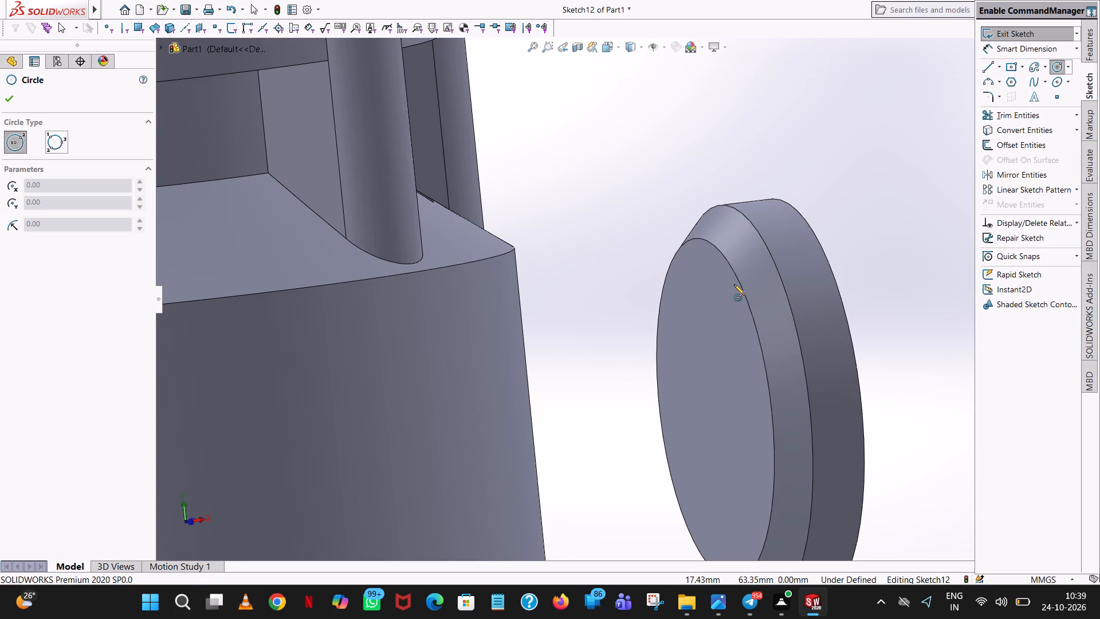
pyautogui.click(715, 409)
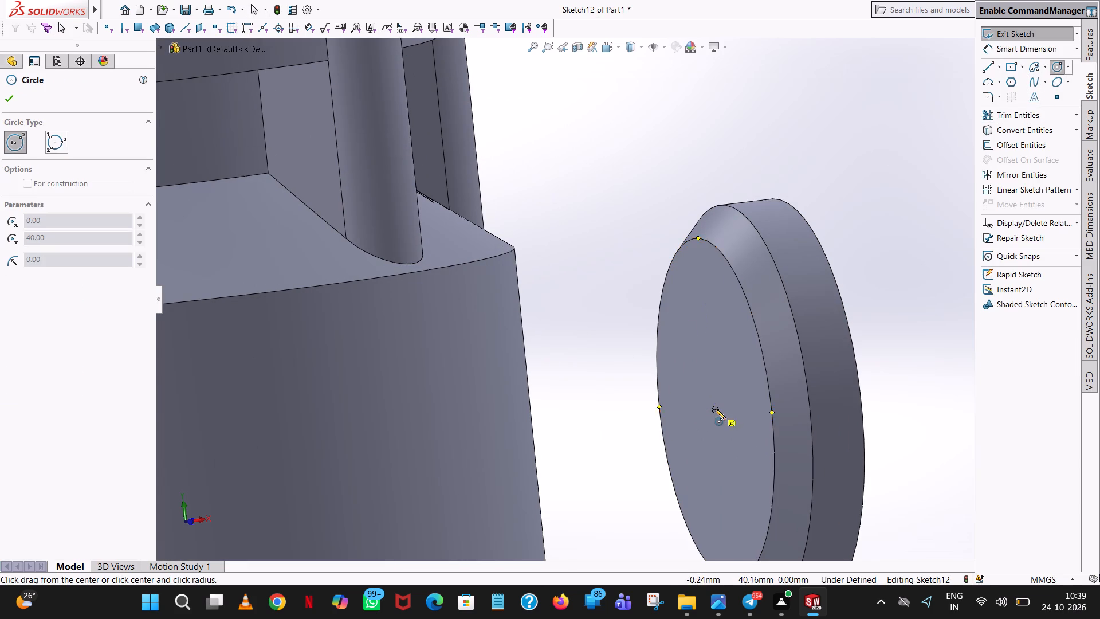
pyautogui.click(752, 313)
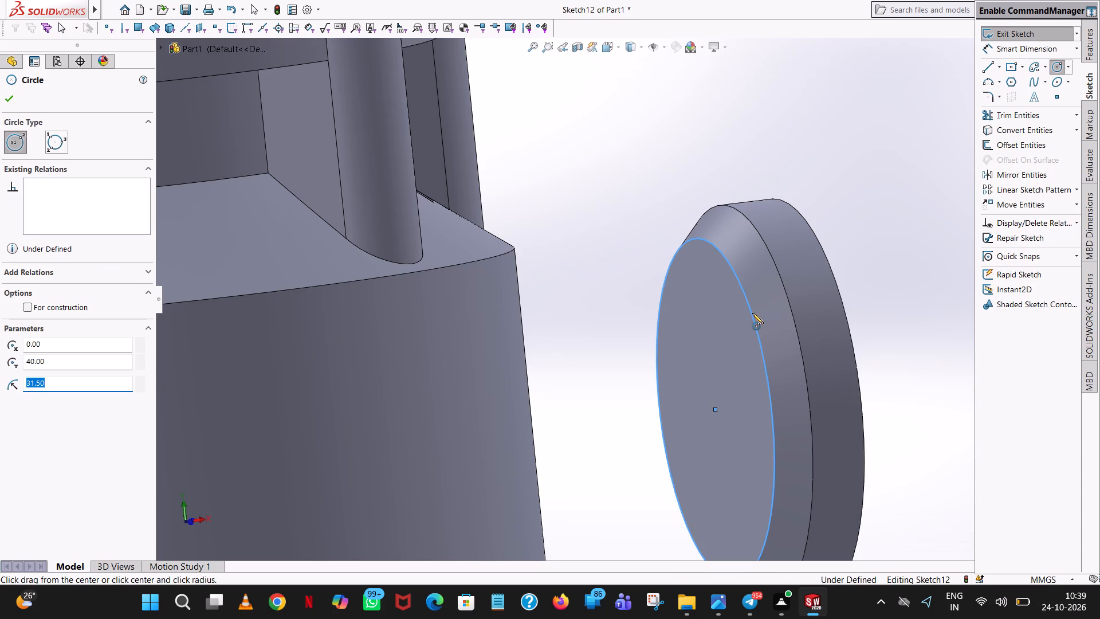
pyautogui.rightClick(752, 313)
pyautogui.click(757, 319)
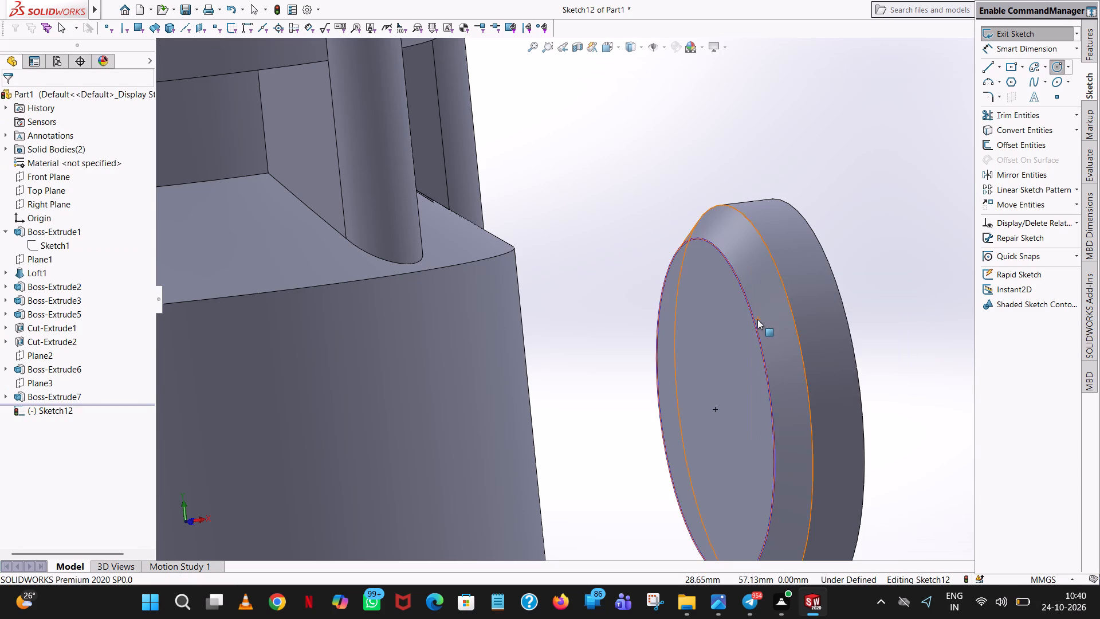
# Dimension the circle's diameter at 63 mm.
pyautogui.moveTo(756, 325); pyautogui.dragTo(747, 332, button='middle')
pyautogui.click(1037, 48)
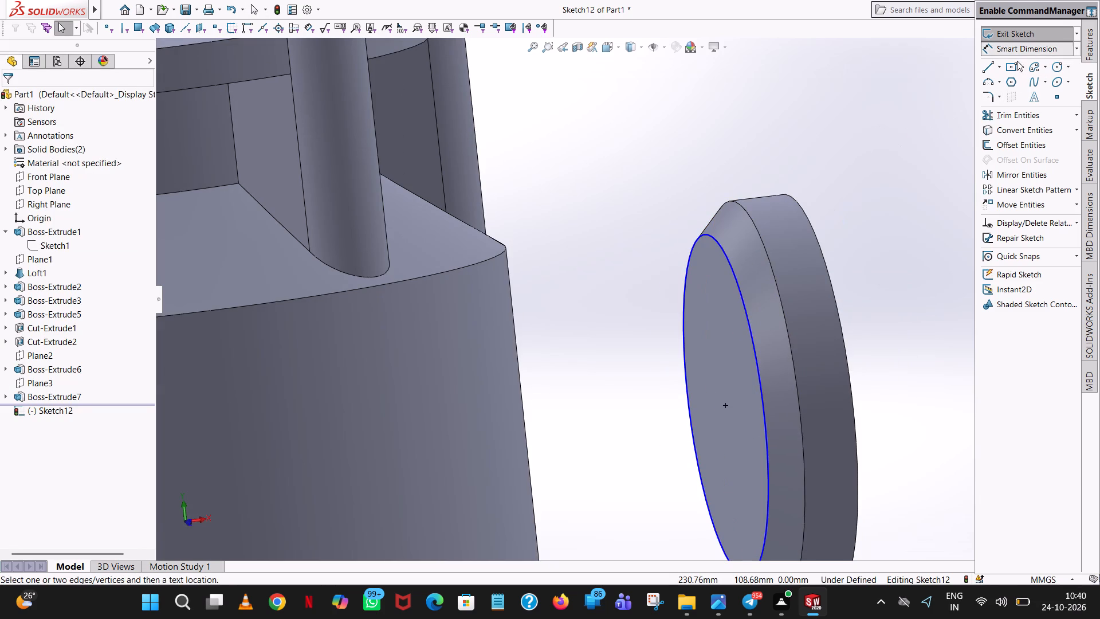
pyautogui.click(732, 273)
pyautogui.click(853, 163)
pyautogui.click(859, 152)
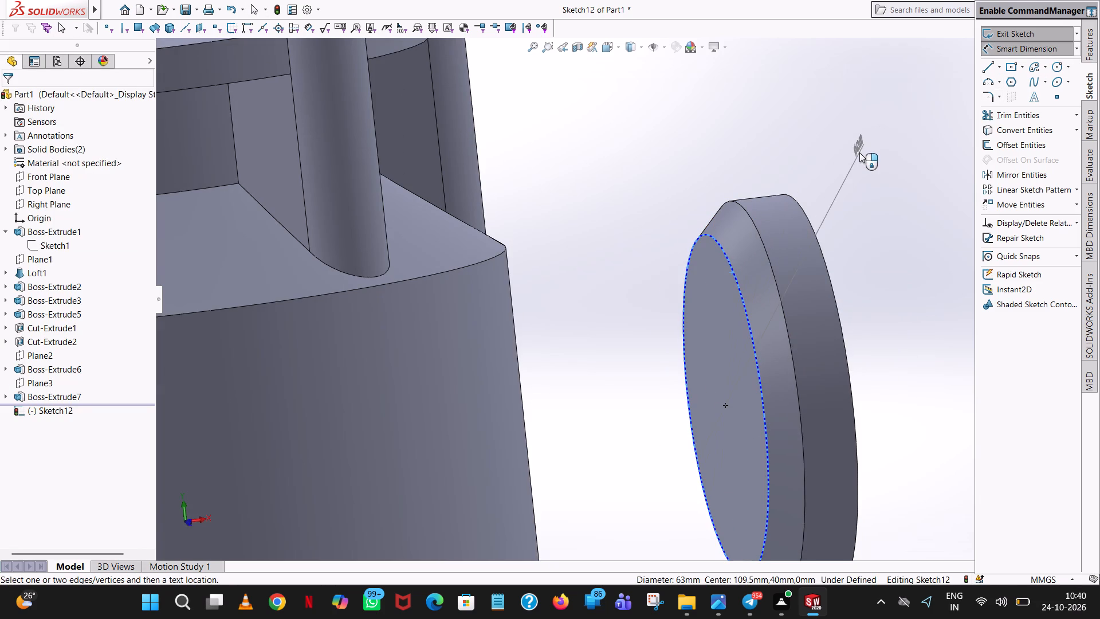
pyautogui.press('Escape')
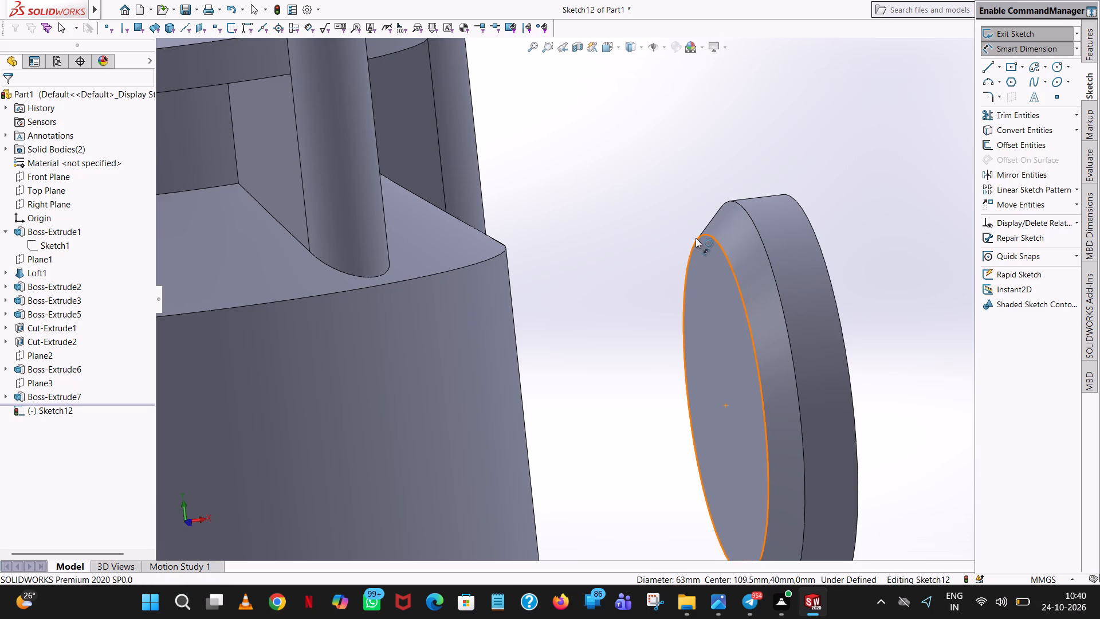
pyautogui.click(725, 252)
pyautogui.click(840, 170)
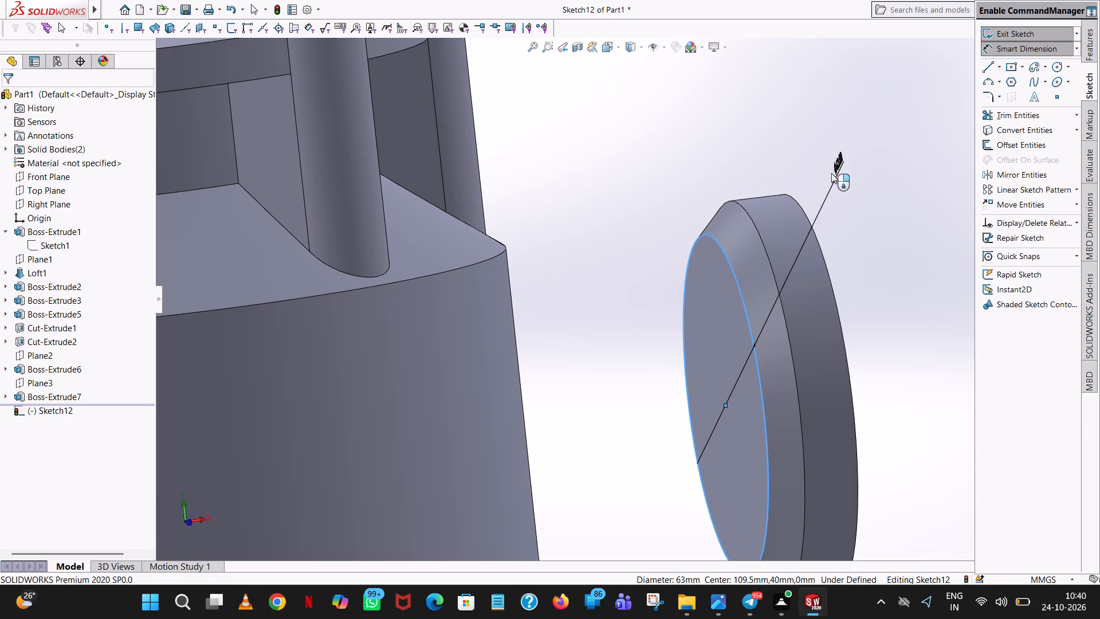
pyautogui.click(789, 152)
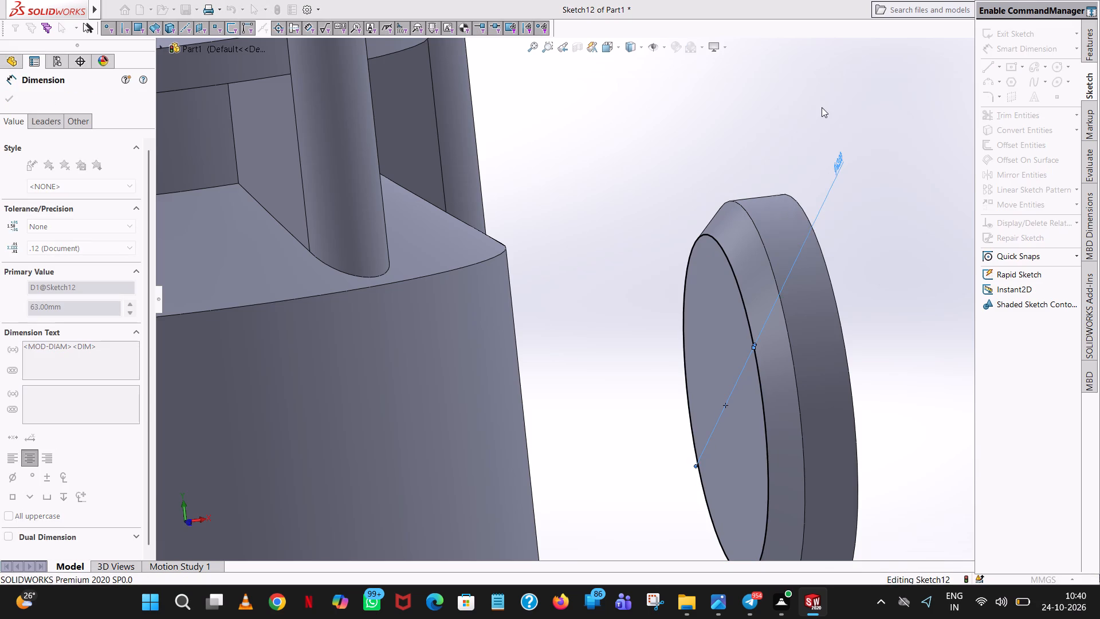
pyautogui.click(829, 100)
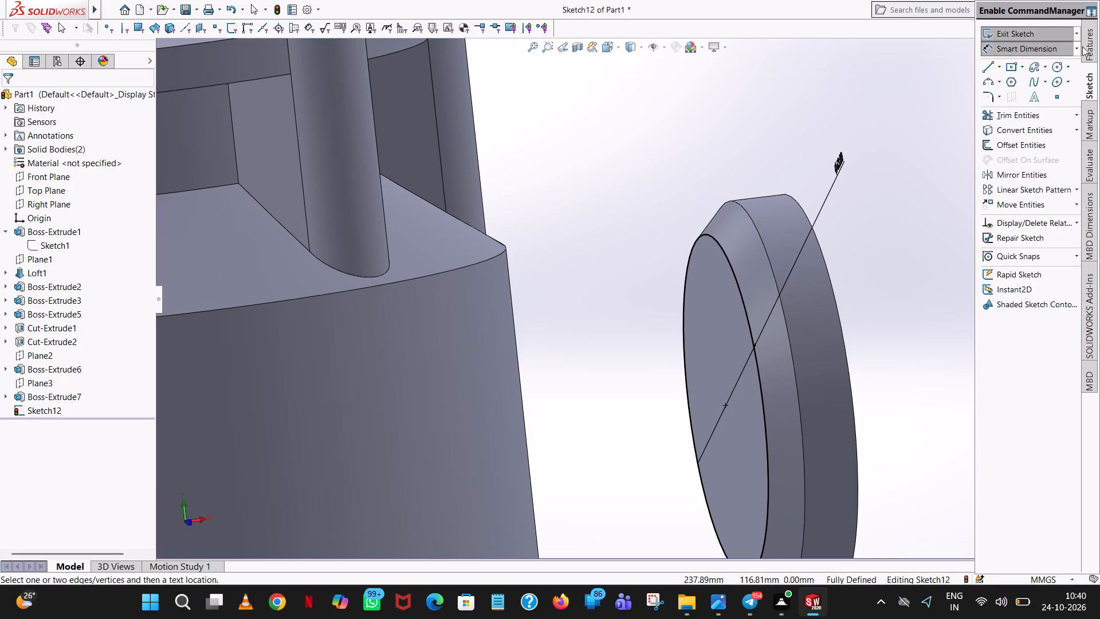
# Extrude the circle as a Blind boss 45.5 mm into the main body, with Merge result on and no draft.
pyautogui.click(1087, 47)
pyautogui.click(1044, 36)
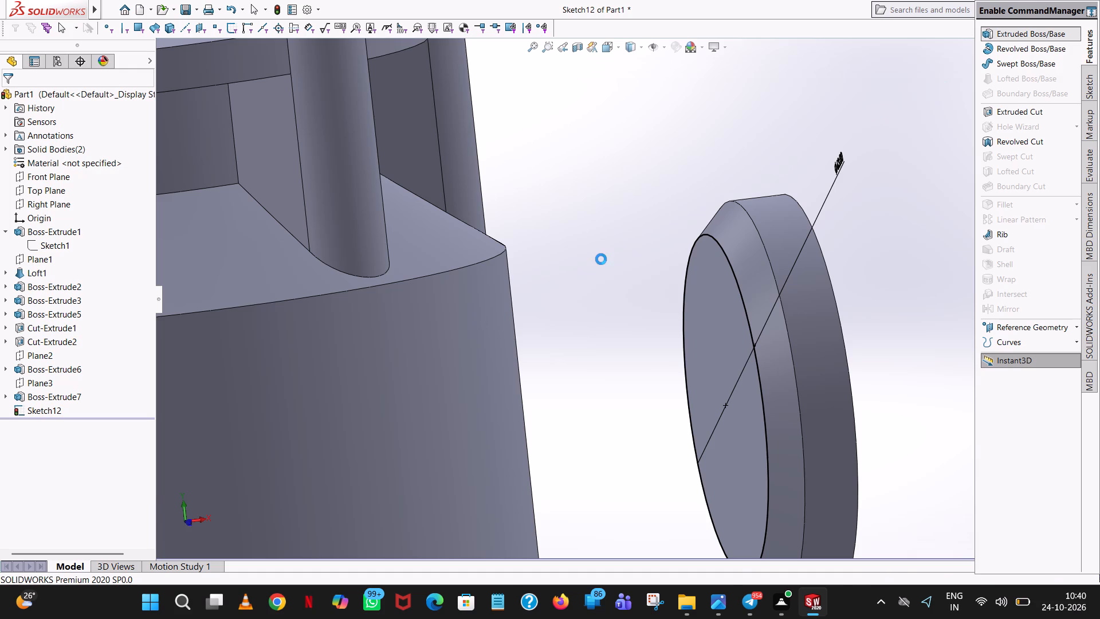
pyautogui.scroll(1, 604, 268)
pyautogui.moveTo(594, 283); pyautogui.dragTo(564, 294, button='middle')
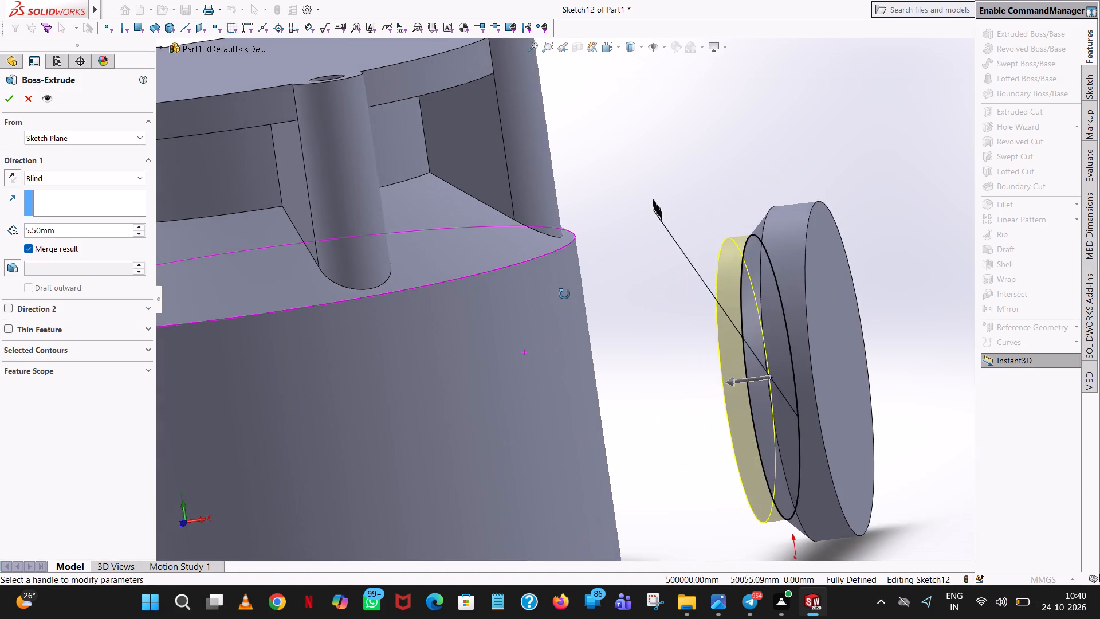
pyautogui.moveTo(564, 294); pyautogui.dragTo(569, 299, button='middle')
pyautogui.moveTo(714, 378); pyautogui.dragTo(642, 389)
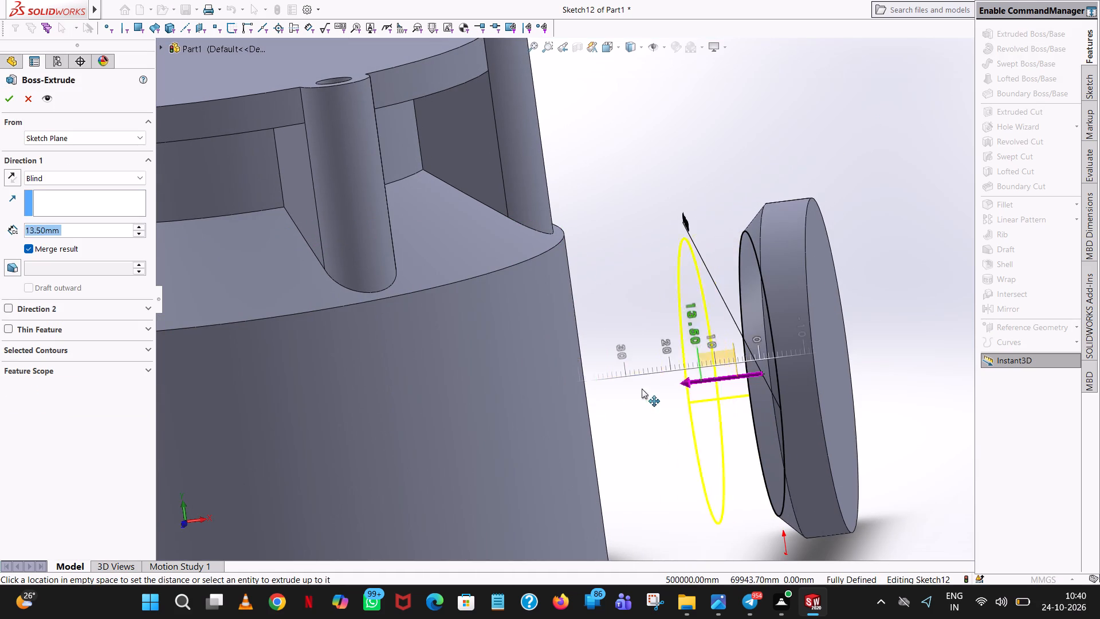
pyautogui.moveTo(642, 389); pyautogui.dragTo(557, 397)
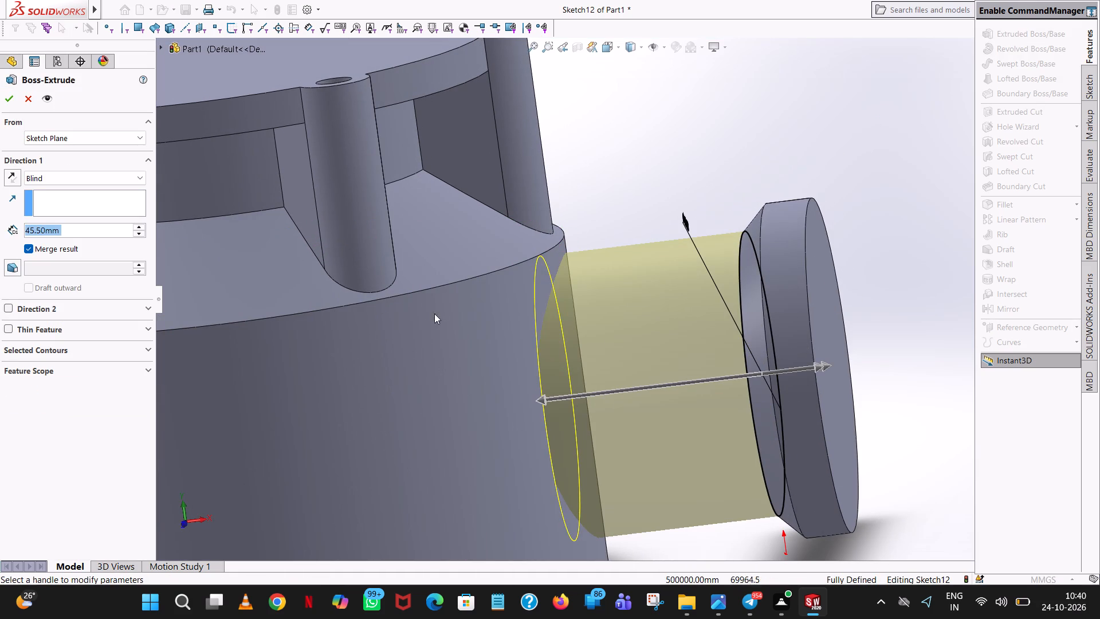
pyautogui.click(5, 101)
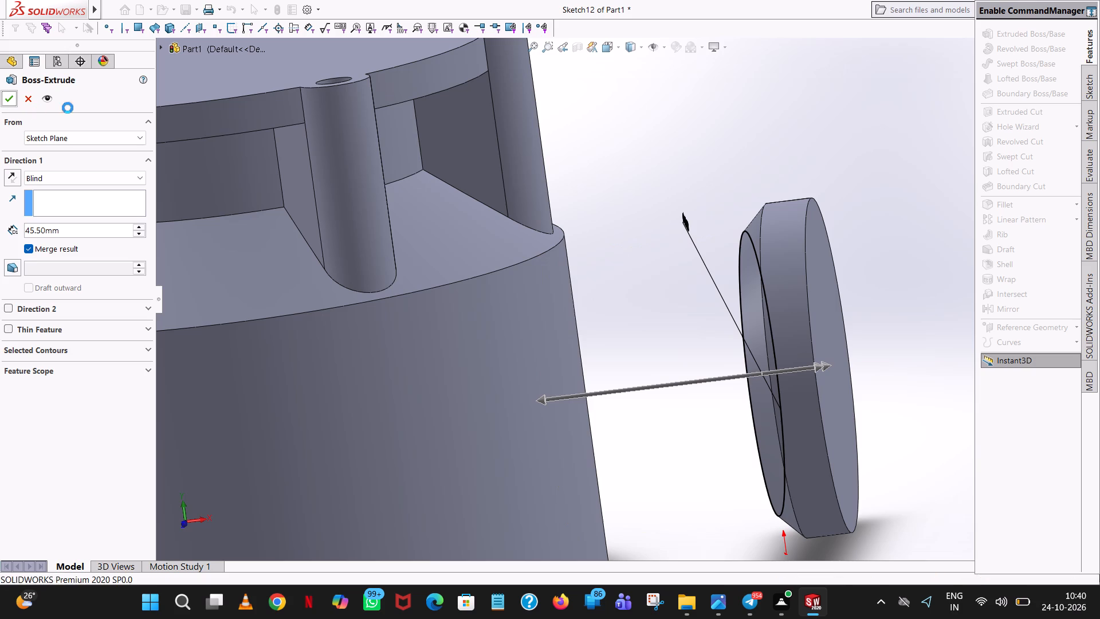
pyautogui.click(647, 162)
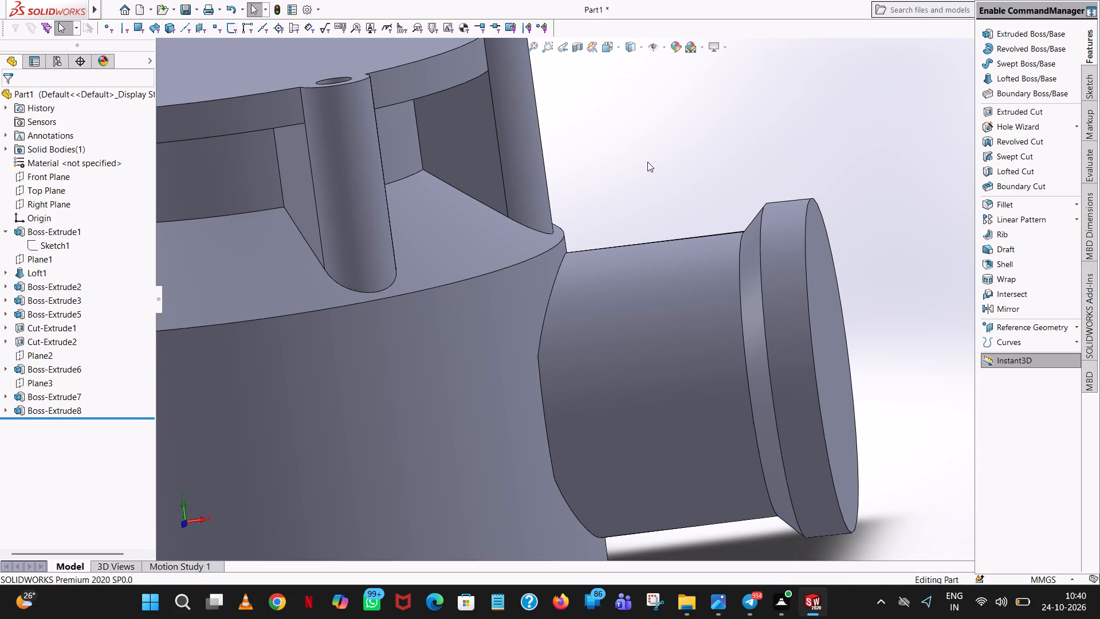
# Examine the whole part and the side branch's junction with the main body from several angles.
pyautogui.scroll(3, 642, 166)
pyautogui.moveTo(575, 179); pyautogui.dragTo(461, 256, button='middle')
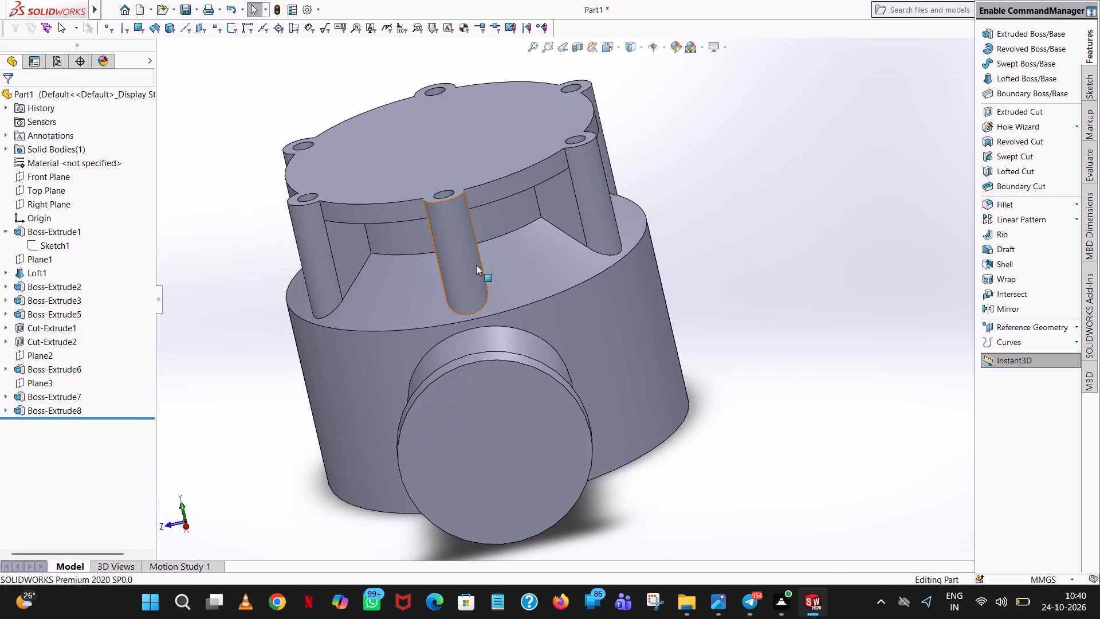
pyautogui.scroll(4, 577, 347)
pyautogui.moveTo(594, 366); pyautogui.dragTo(605, 257, button='middle')
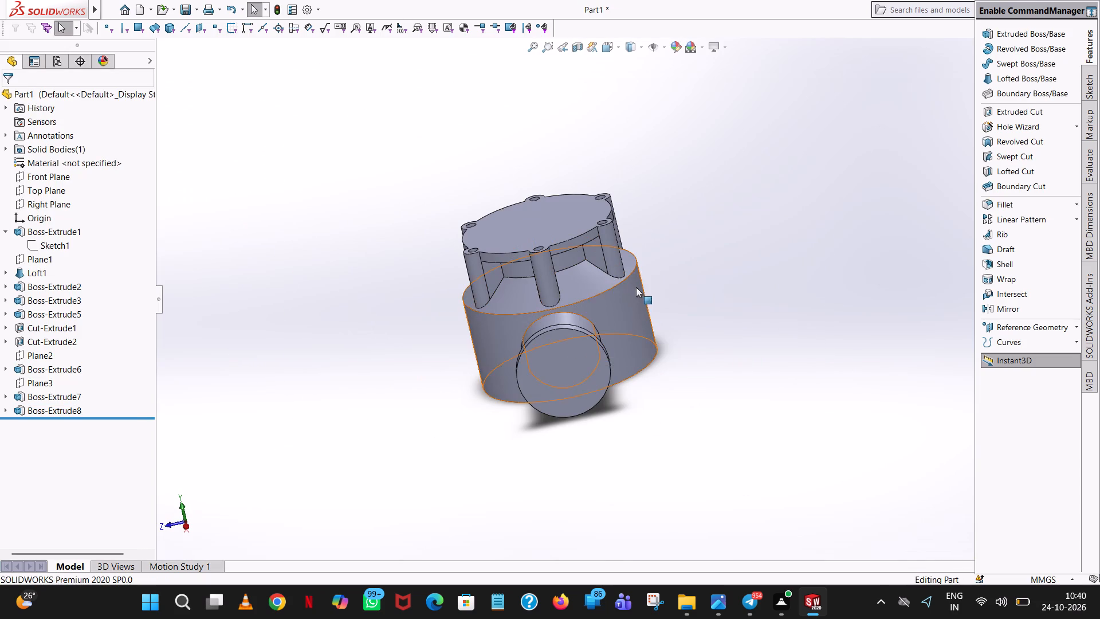
pyautogui.moveTo(681, 362); pyautogui.dragTo(655, 287, button='middle')
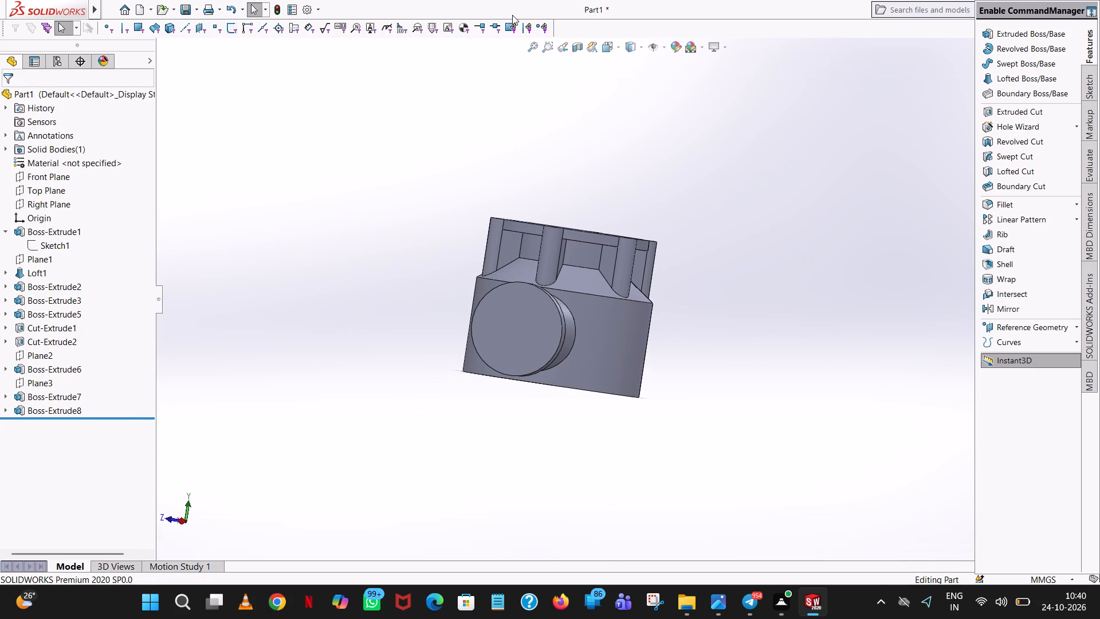
pyautogui.scroll(-1, 700, 225)
pyautogui.scroll(-2, 553, 263)
pyautogui.moveTo(540, 311); pyautogui.dragTo(542, 328, button='middle')
pyautogui.moveTo(633, 392); pyautogui.dragTo(742, 381, button='middle')
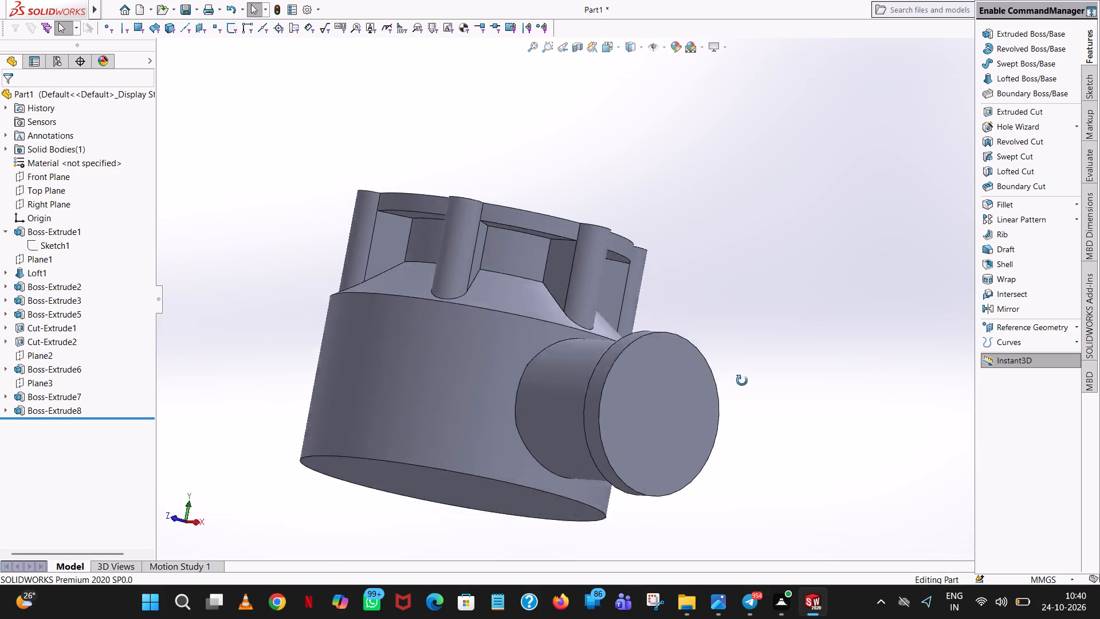
pyautogui.moveTo(742, 381); pyautogui.dragTo(785, 436, button='middle')
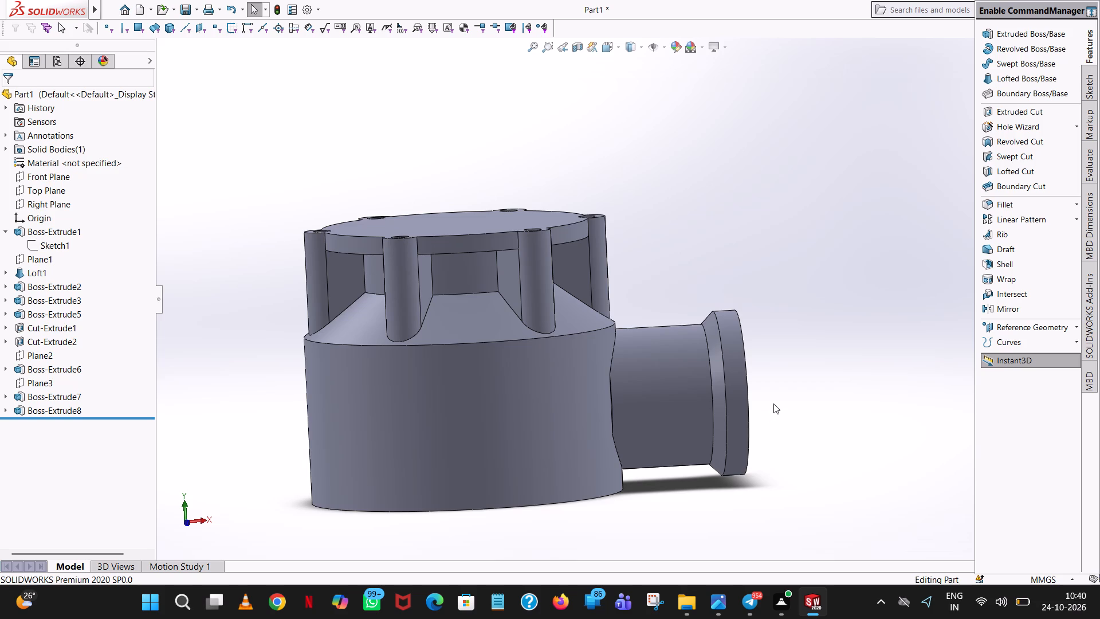
# Start a new sketch on the Front Plane and face it in the Front view.
pyautogui.click(33, 174)
pyautogui.click(40, 160)
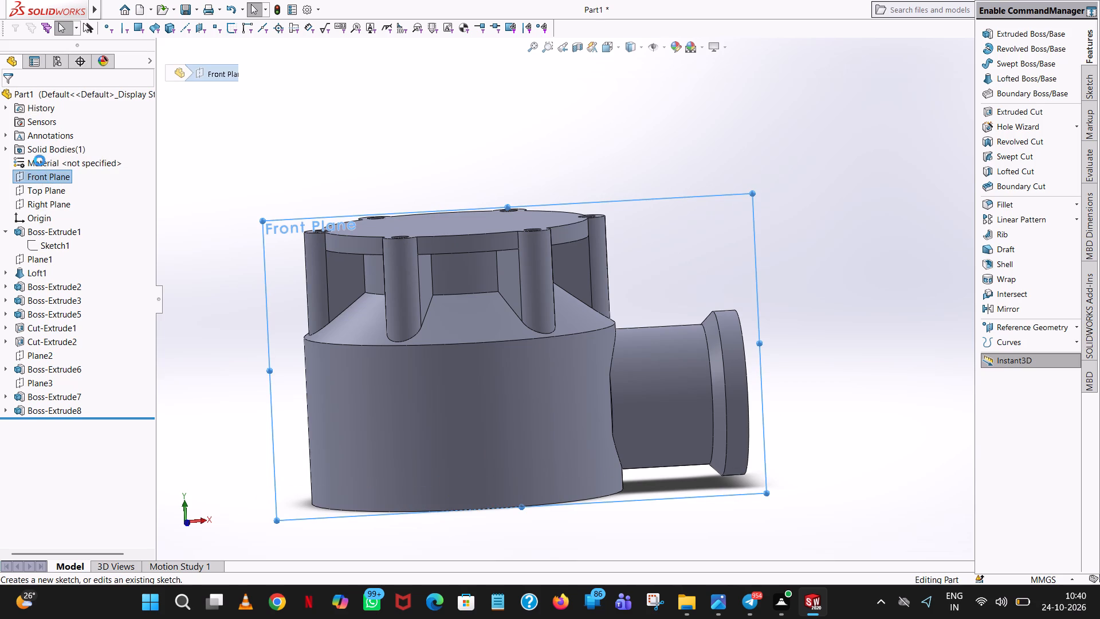
pyautogui.click(620, 45)
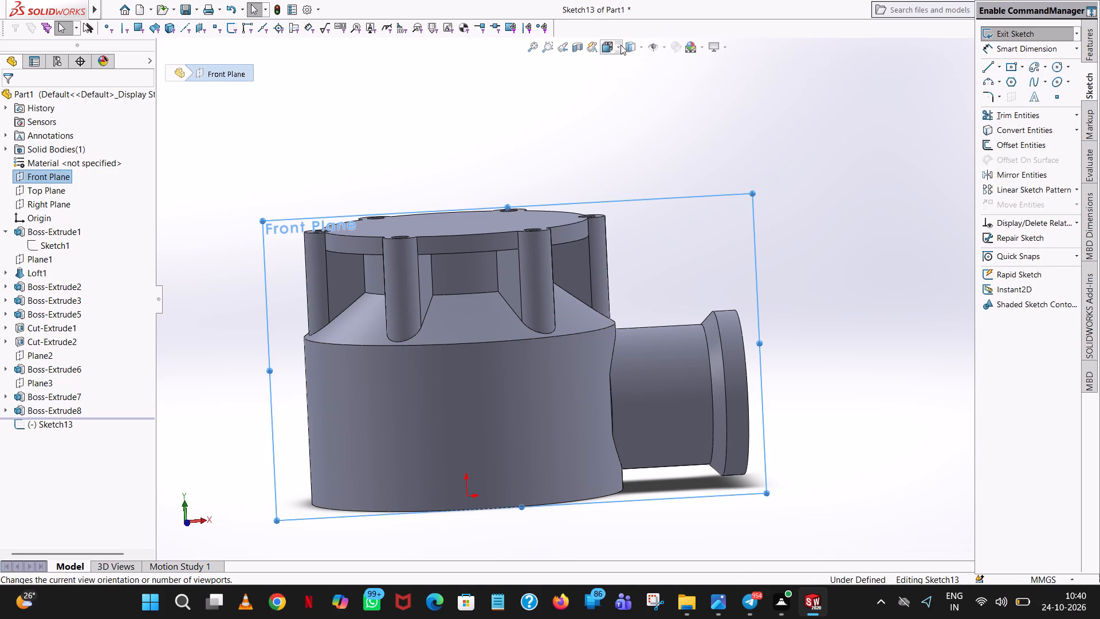
pyautogui.click(676, 115)
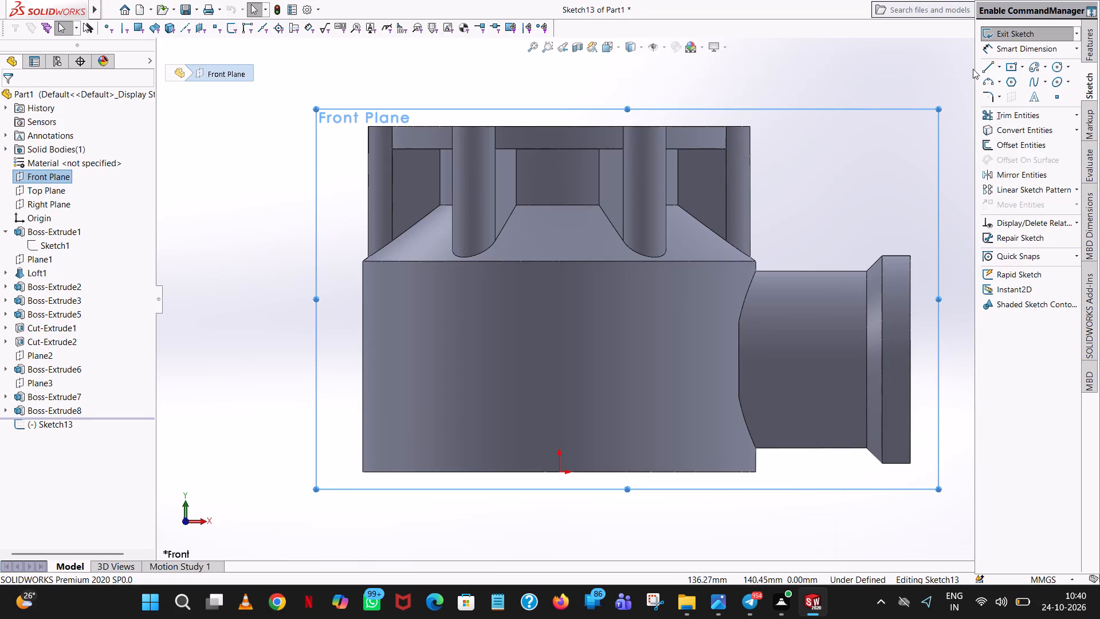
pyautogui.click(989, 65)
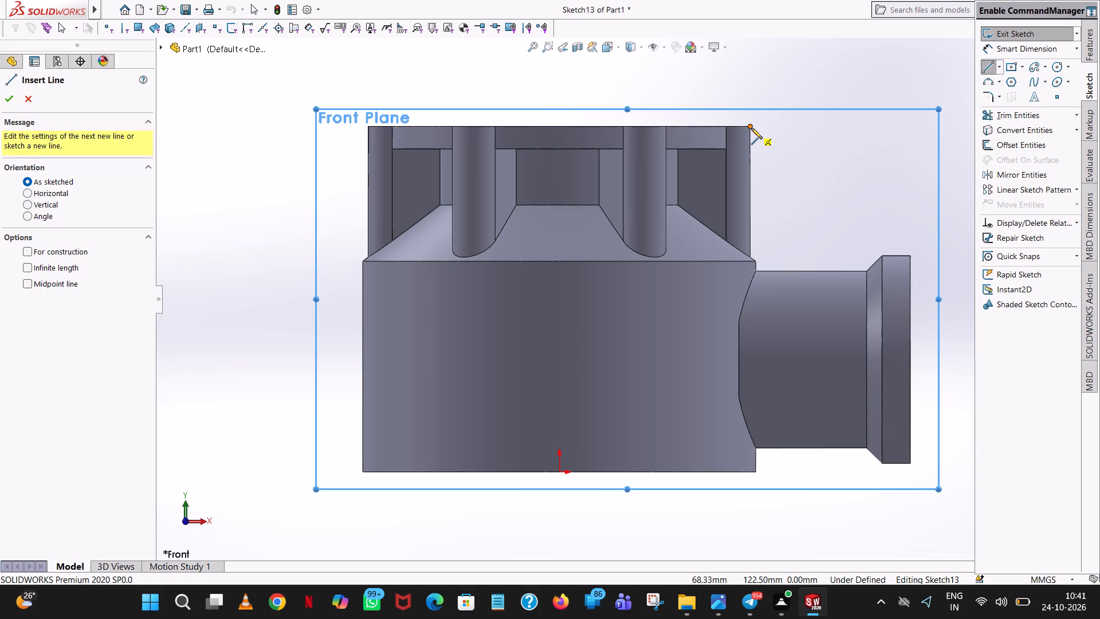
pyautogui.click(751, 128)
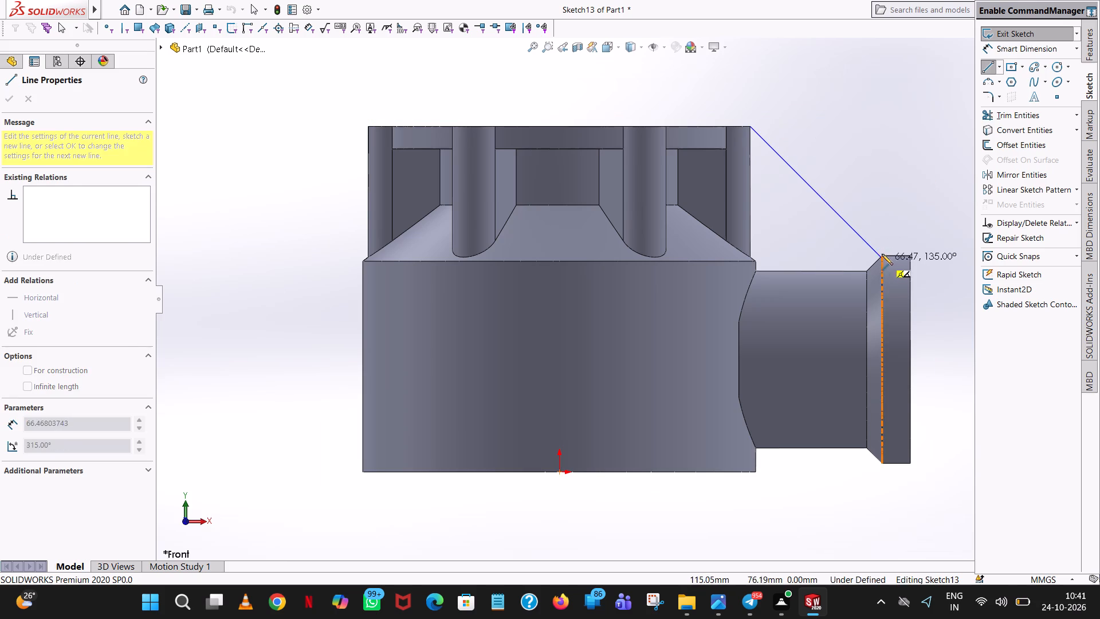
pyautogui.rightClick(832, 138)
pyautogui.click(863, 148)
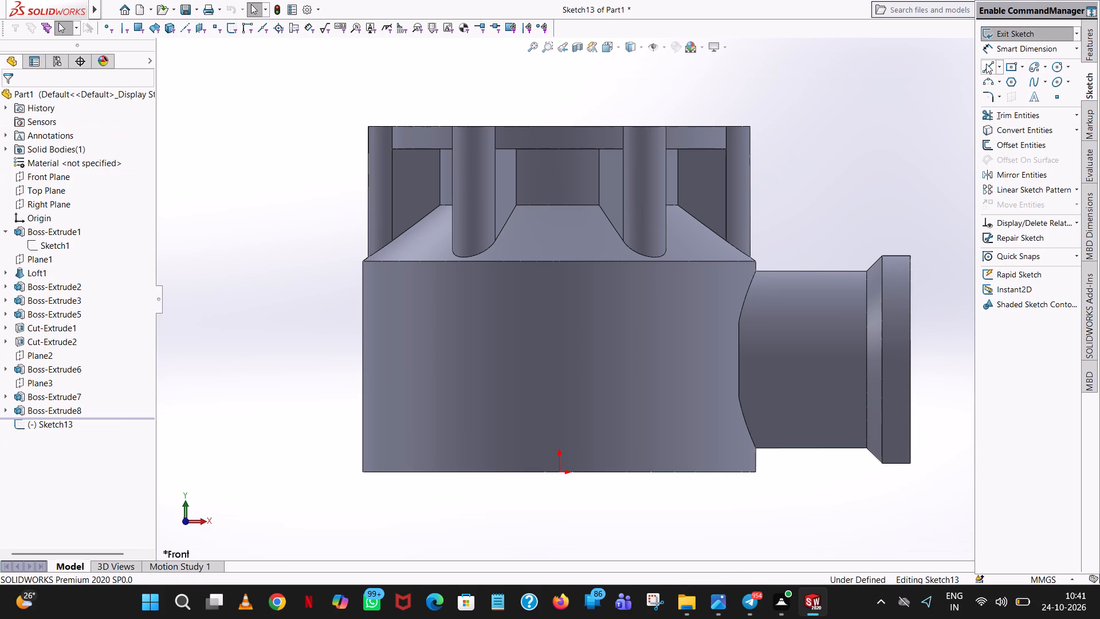
# Sketch a 20 mm vertical line down from the branch-side lobe's top outer corner, continuing with a slanted line to the flange's upper rim corner.
pyautogui.click(986, 64)
pyautogui.click(751, 126)
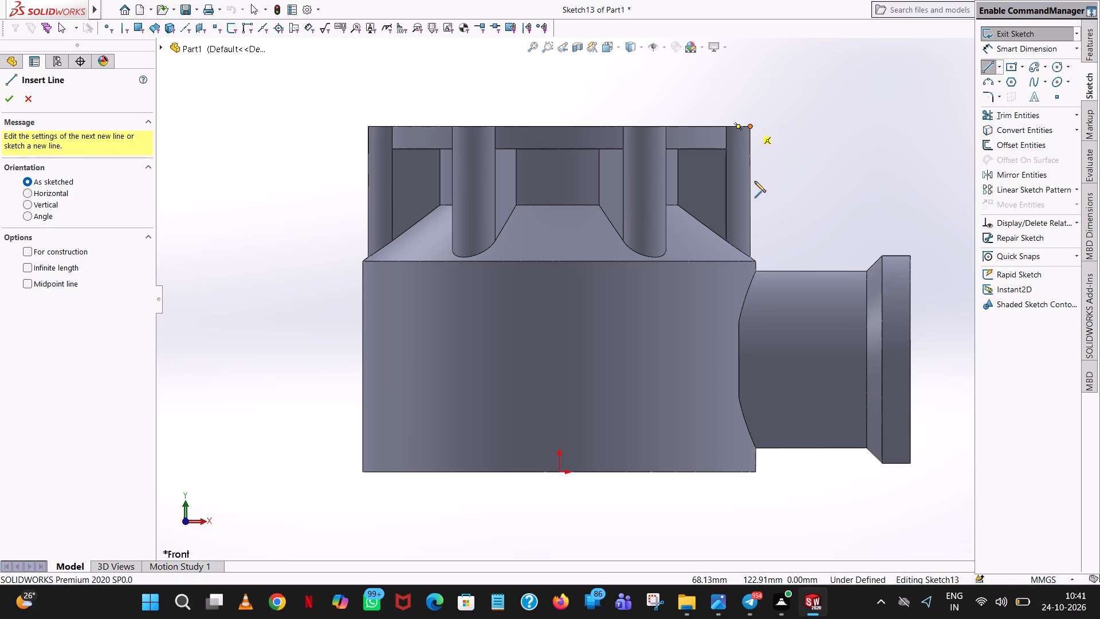
pyautogui.click(752, 186)
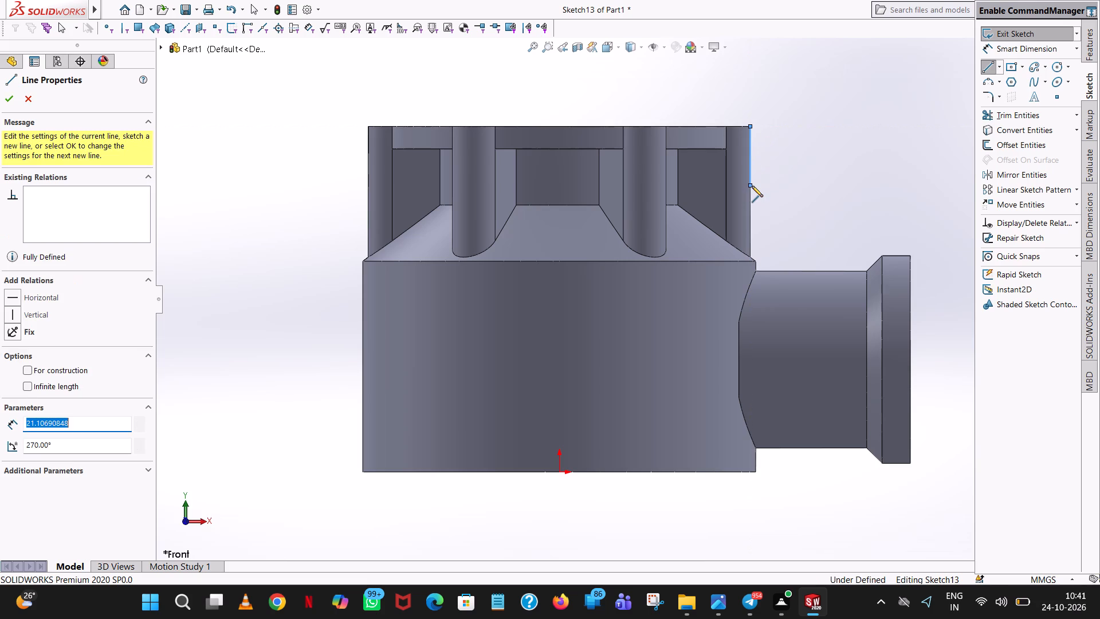
pyautogui.write('20')
pyautogui.press('Return')
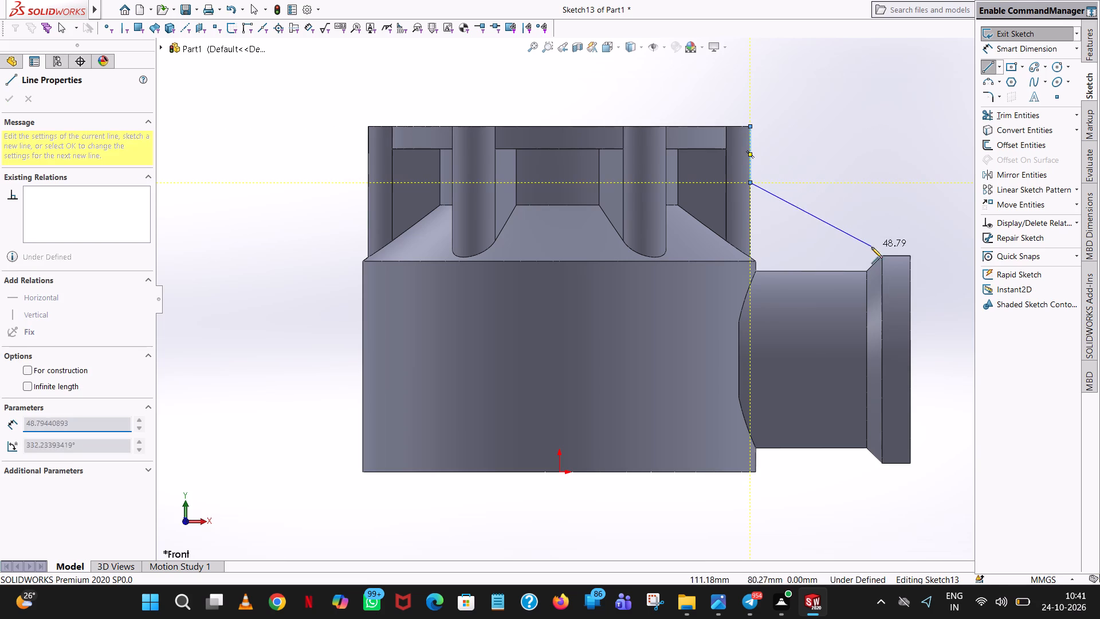
pyautogui.click(883, 257)
pyautogui.rightClick(883, 257)
pyautogui.click(895, 264)
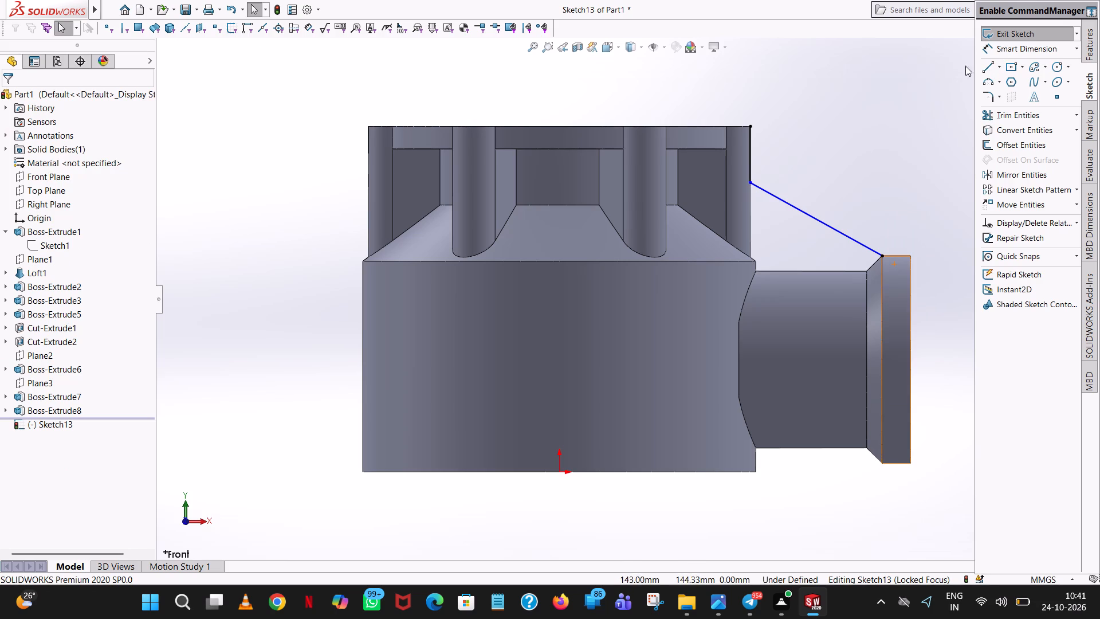
# Trim away the 20 mm vertical line, keeping only the slanted line between the lobe and the flange.
pyautogui.click(1009, 112)
pyautogui.click(751, 148)
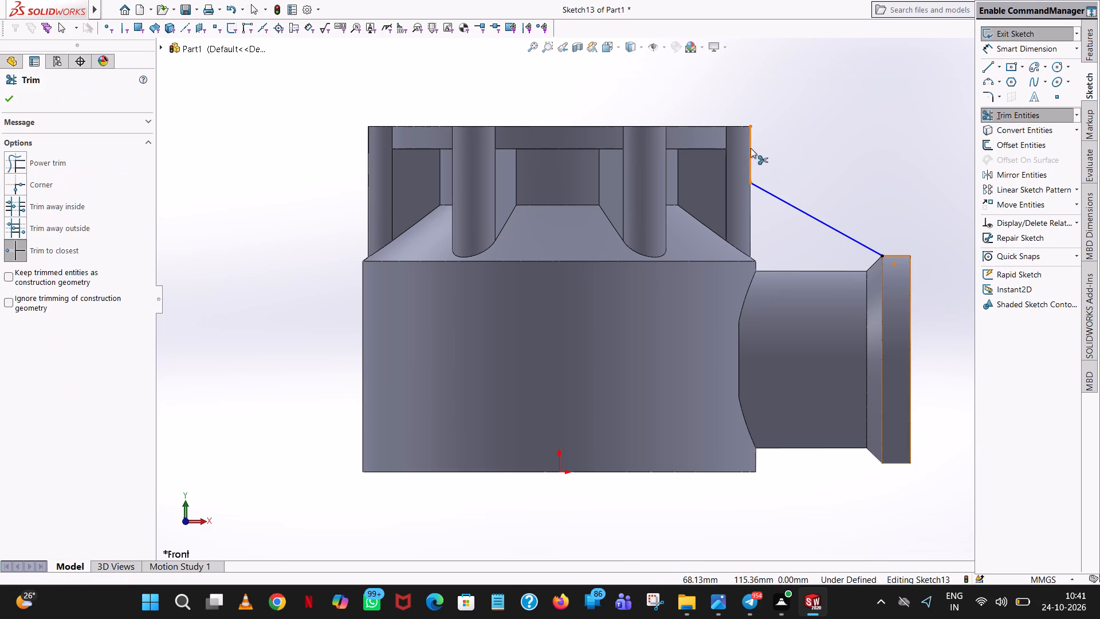
pyautogui.click(10, 100)
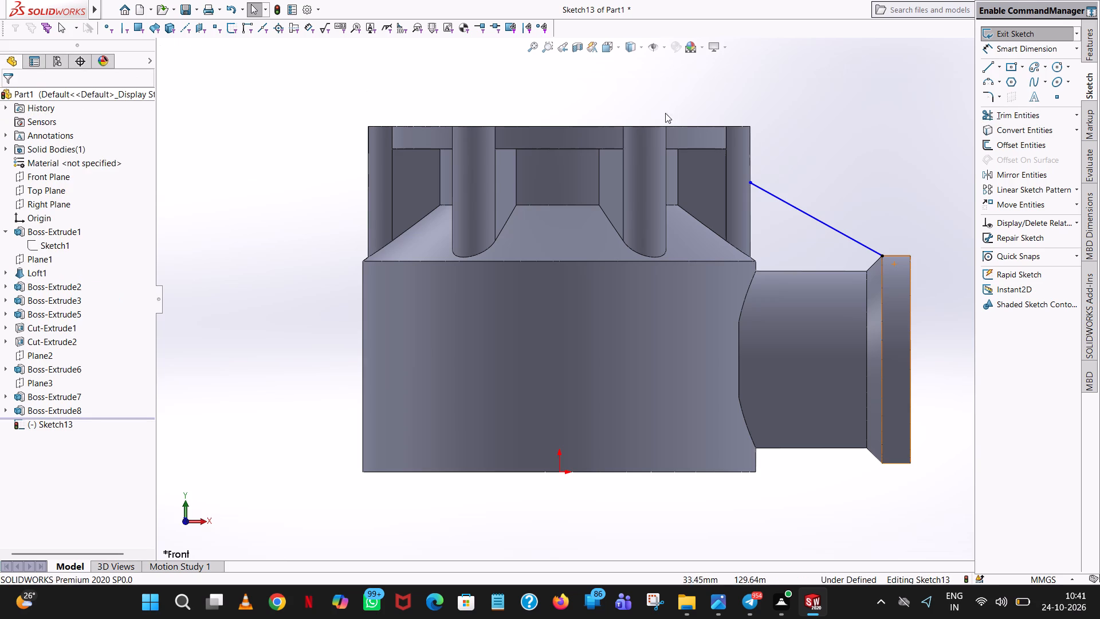
# Create an 8 mm thick rib from the slanted line, with thickness on both sides, filling toward the side branch.
pyautogui.click(1087, 33)
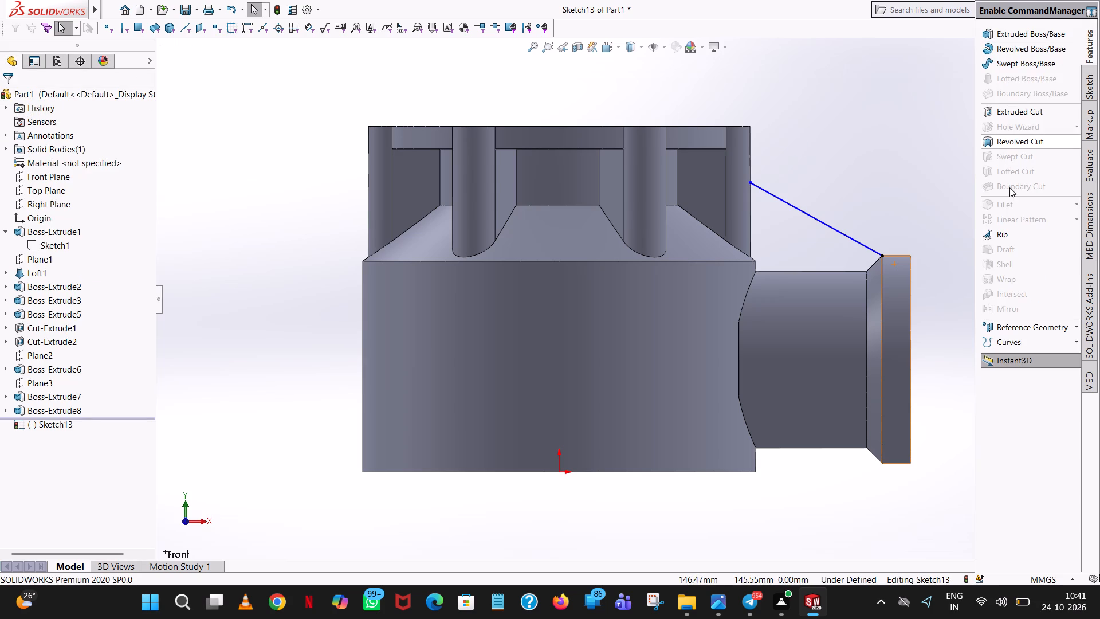
pyautogui.click(1016, 233)
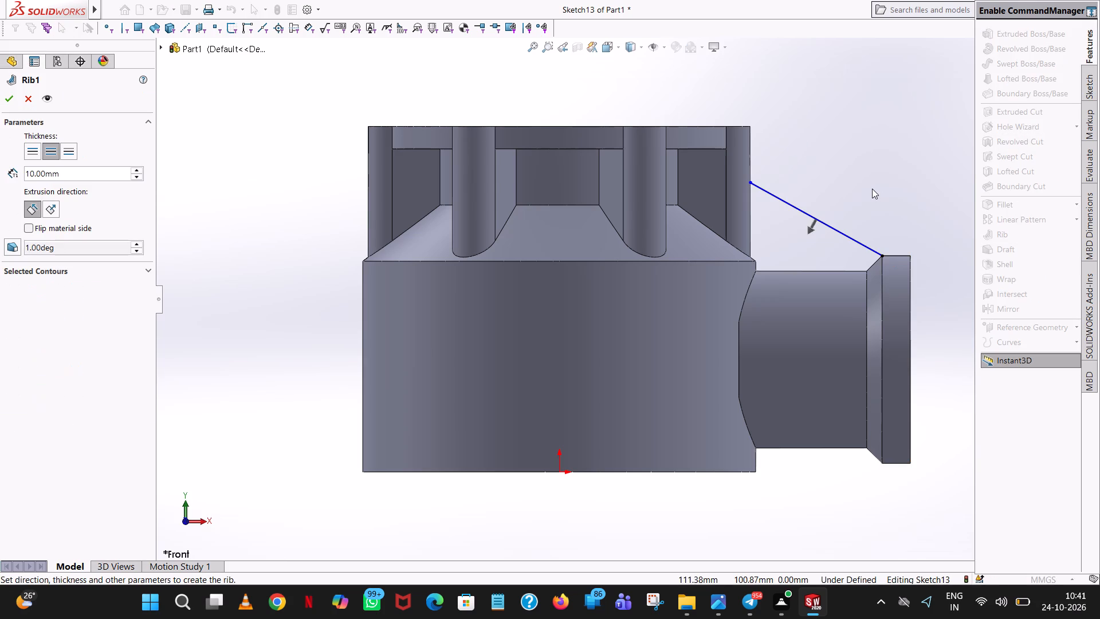
pyautogui.moveTo(872, 189); pyautogui.dragTo(838, 284, button='middle')
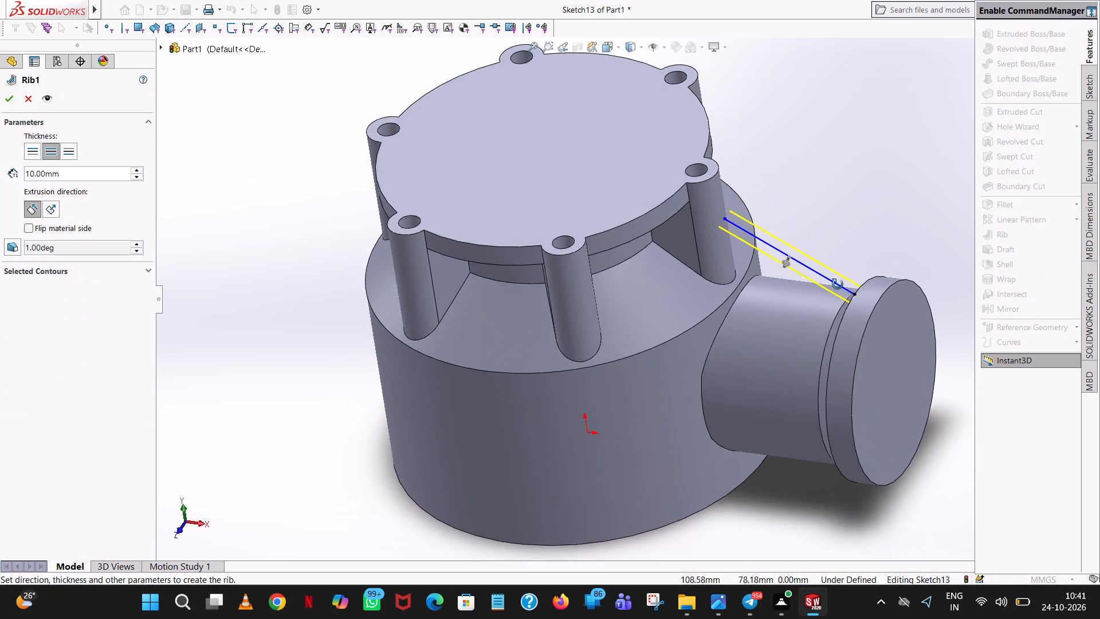
pyautogui.moveTo(838, 284); pyautogui.dragTo(848, 211, button='middle')
pyautogui.scroll(1, 848, 211)
pyautogui.scroll(-1, 848, 211)
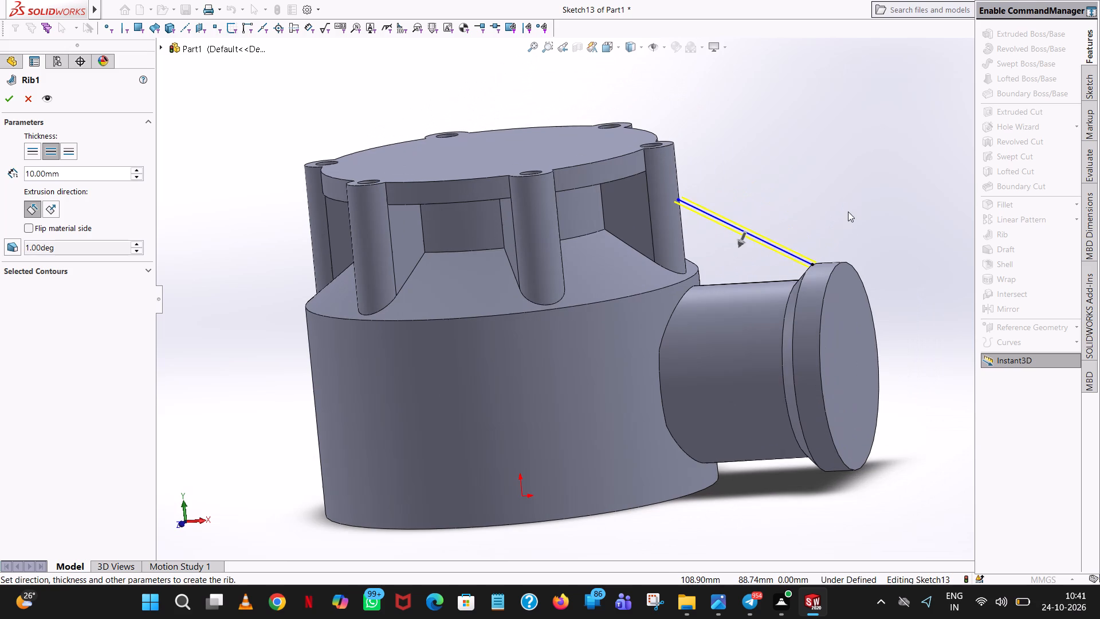
pyautogui.doubleClick(84, 170)
pyautogui.press('8')
pyautogui.press('Return')
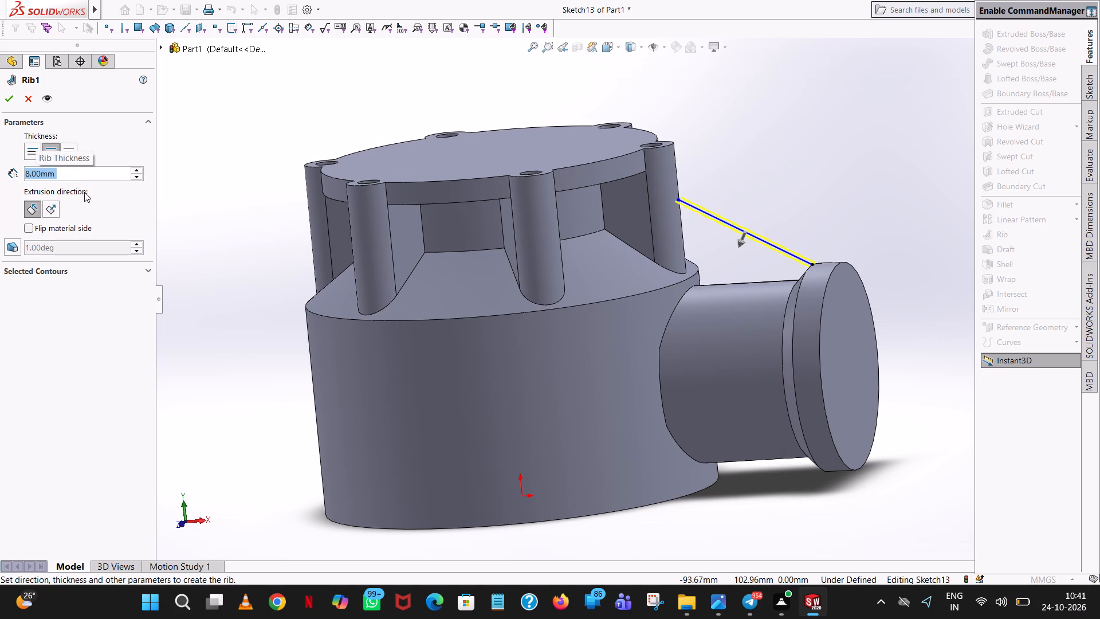
pyautogui.click(219, 335)
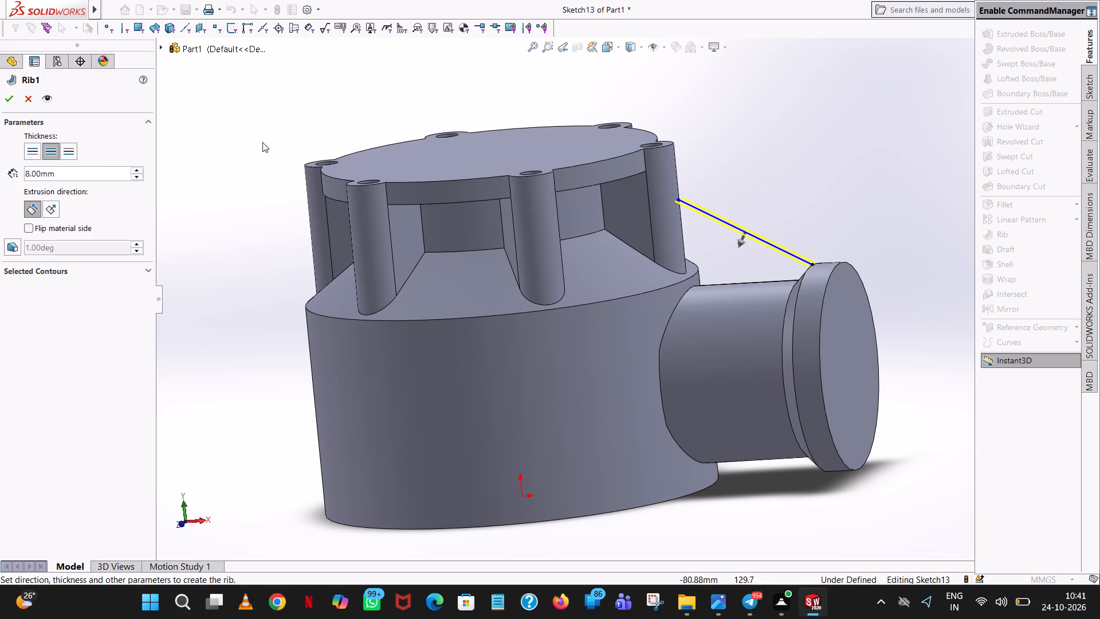
pyautogui.click(14, 99)
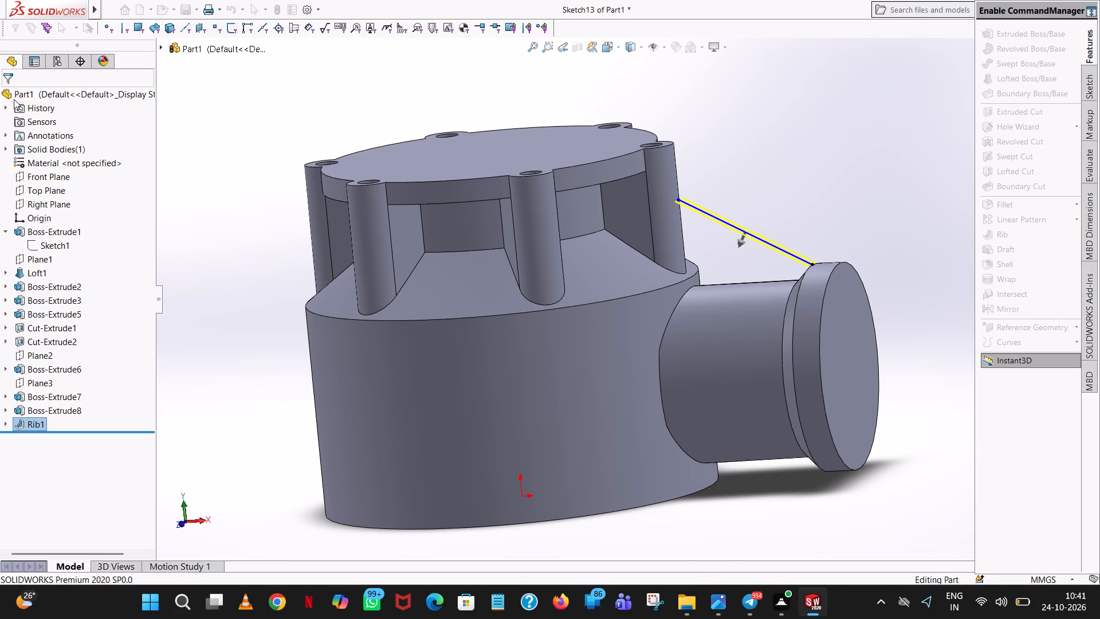
pyautogui.click(768, 160)
# Create a reference plane offset 40 mm above the Top Plane.
pyautogui.moveTo(770, 166); pyautogui.dragTo(816, 214, button='middle')
pyautogui.scroll(1, 802, 248)
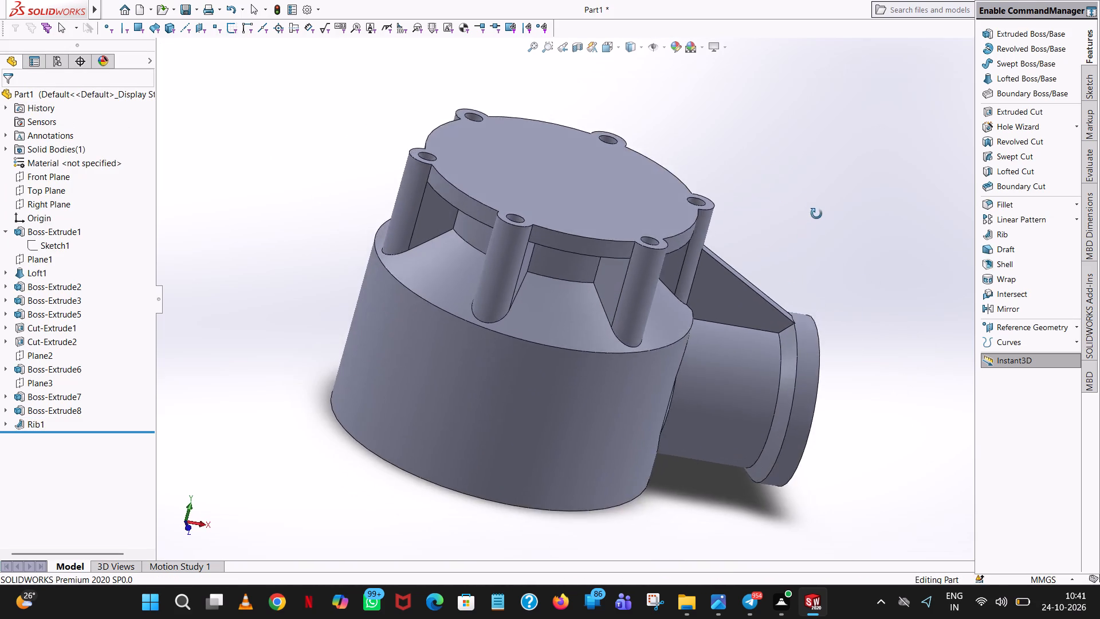
pyautogui.moveTo(816, 214); pyautogui.dragTo(662, 140, button='middle')
pyautogui.scroll(1, 662, 140)
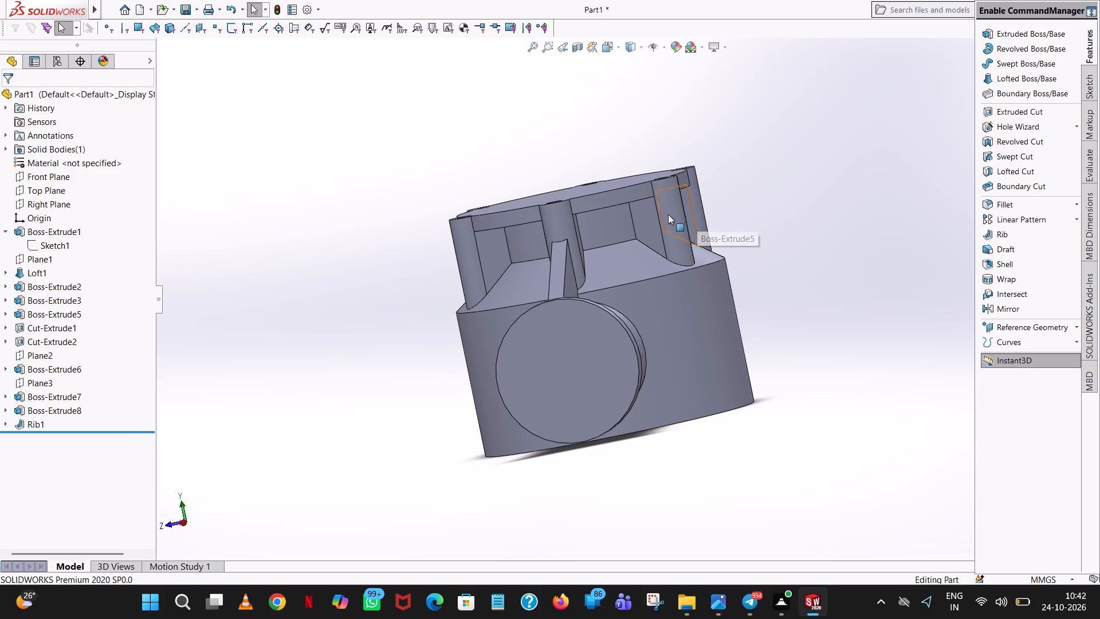
pyautogui.moveTo(653, 252); pyautogui.dragTo(687, 394, button='middle')
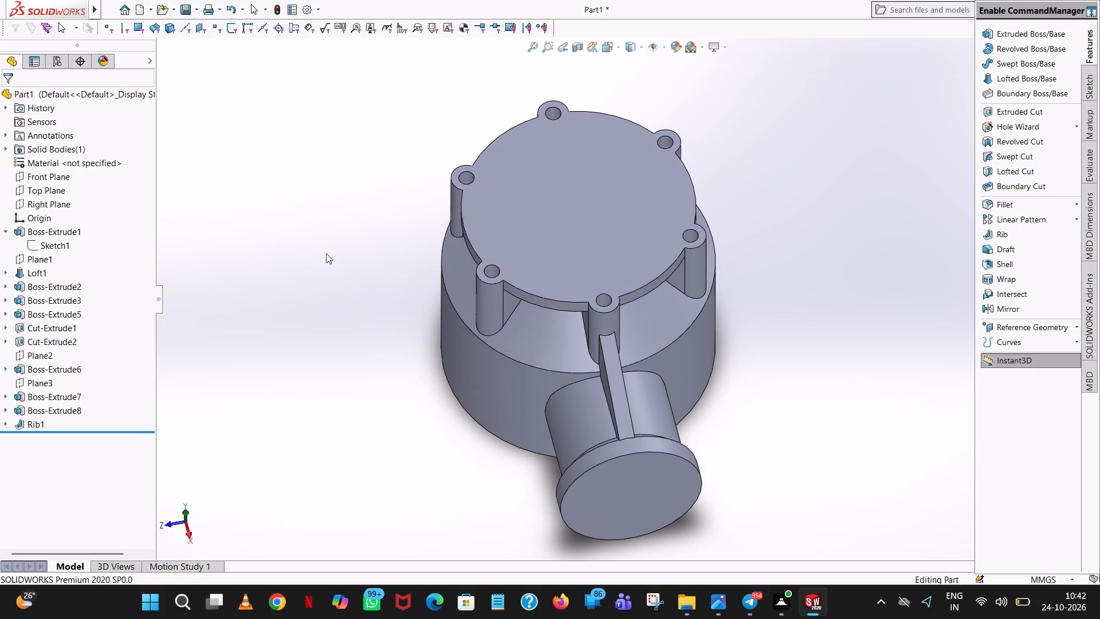
pyautogui.click(53, 191)
pyautogui.moveTo(235, 342); pyautogui.dragTo(235, 340, button='middle')
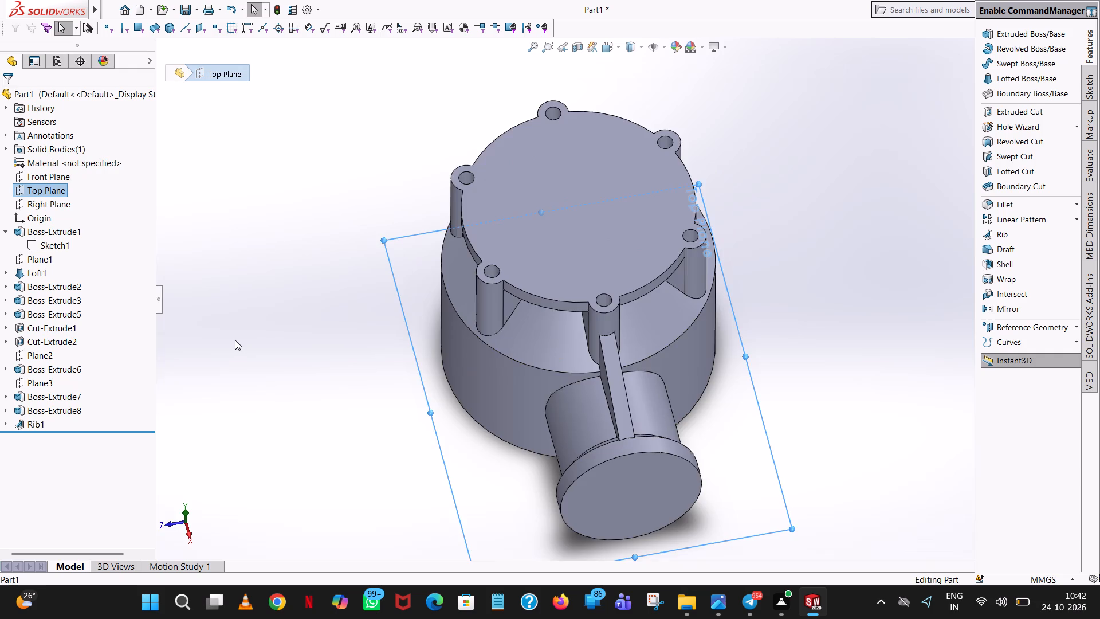
pyautogui.moveTo(235, 340); pyautogui.dragTo(353, 230, button='middle')
pyautogui.scroll(1, 377, 245)
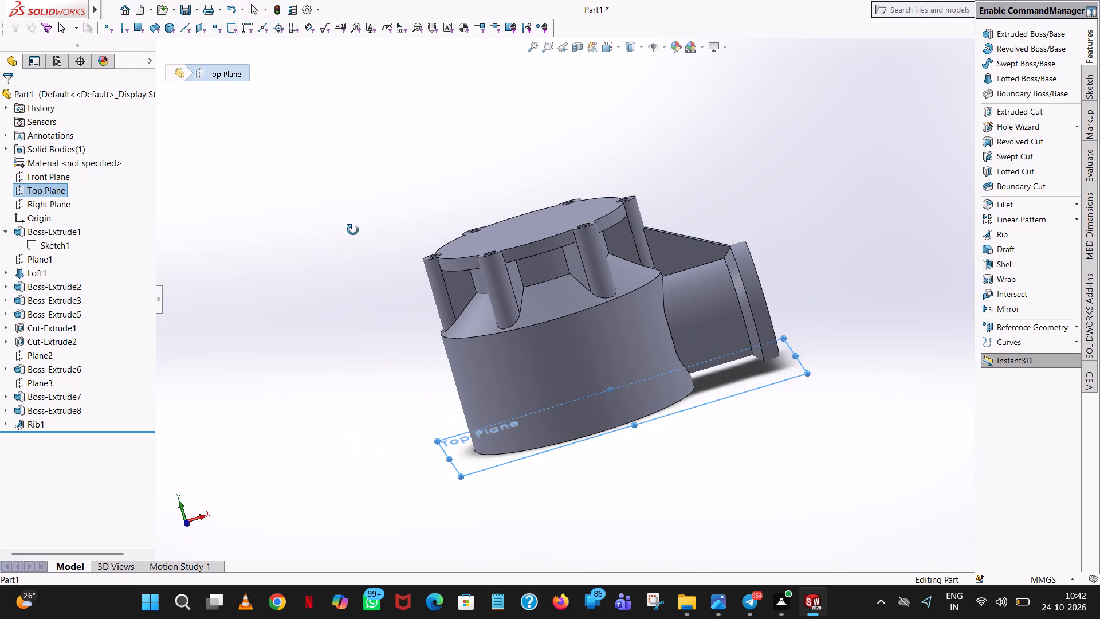
pyautogui.moveTo(353, 230); pyautogui.dragTo(347, 217, button='middle')
pyautogui.click(1024, 328)
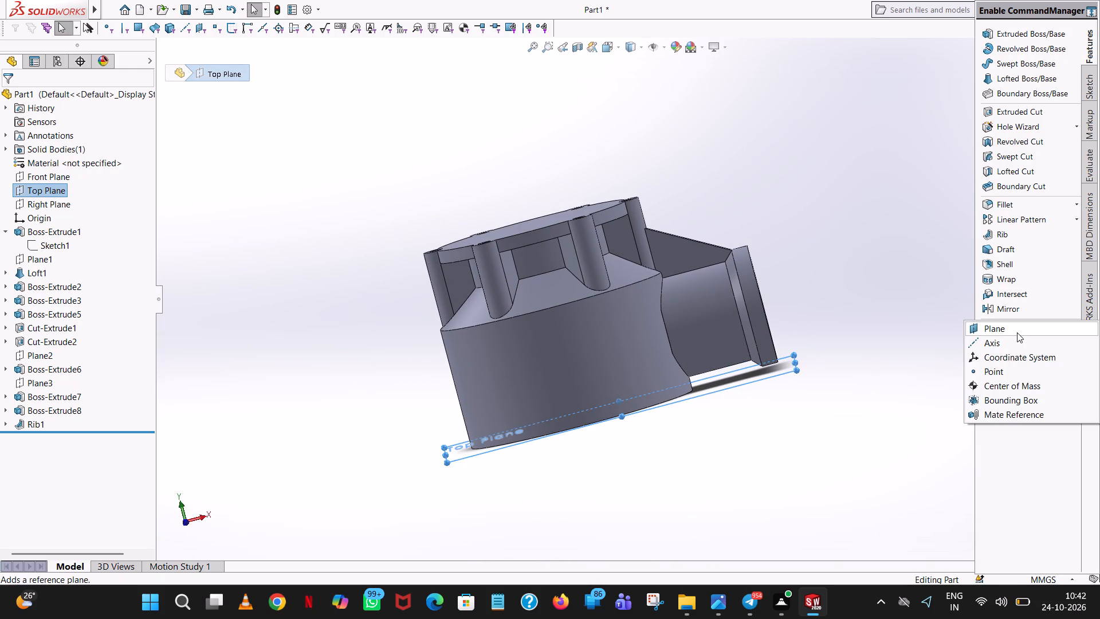
pyautogui.click(1015, 332)
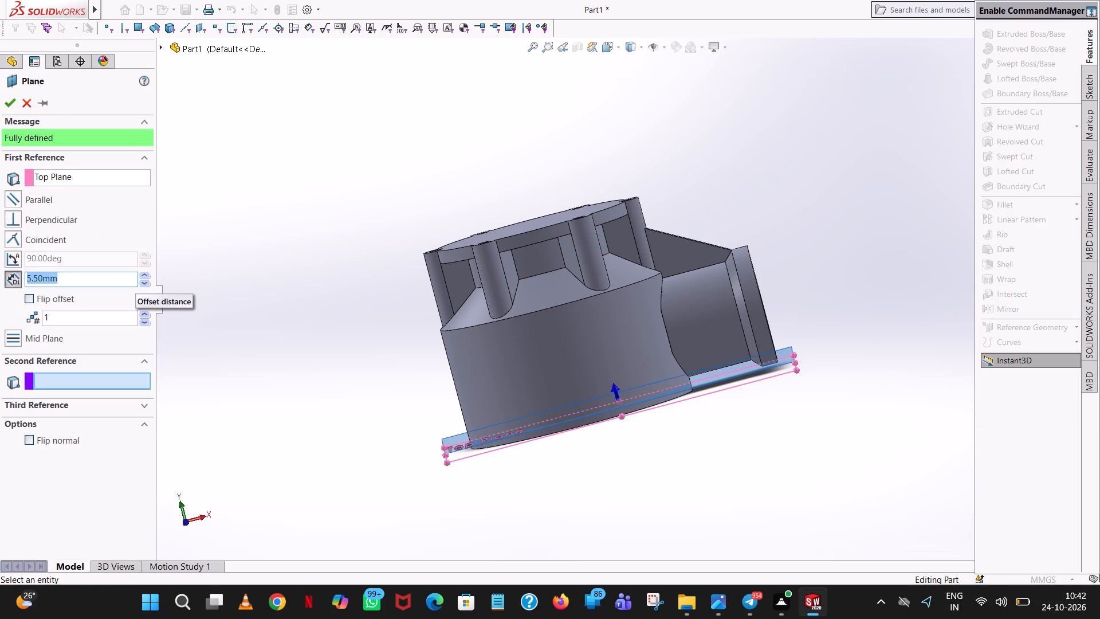
pyautogui.write('40')
pyautogui.press('Return')
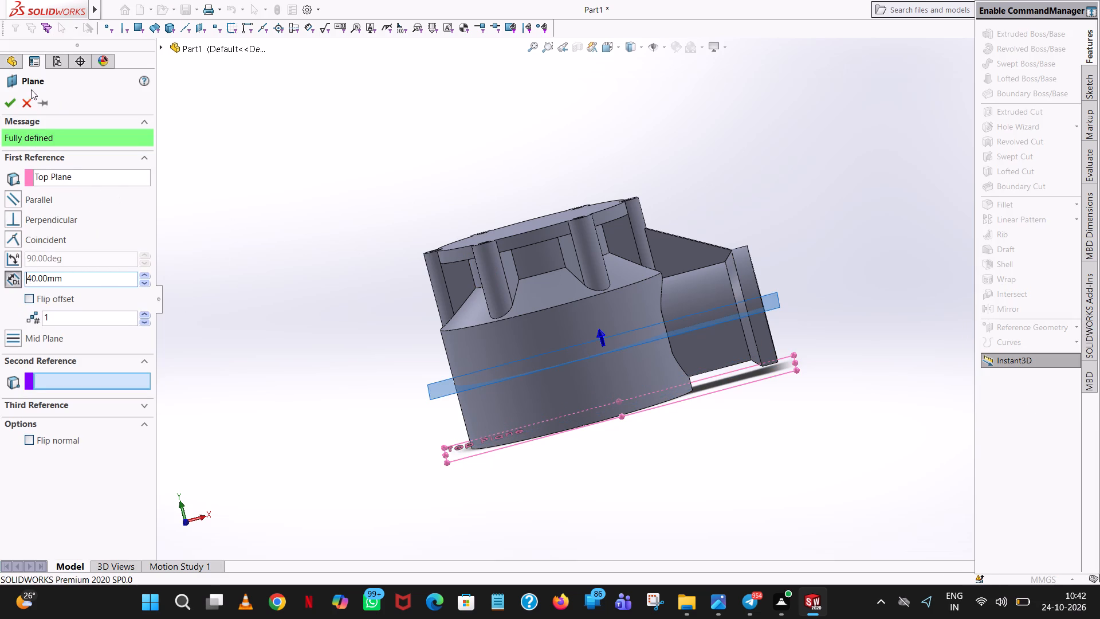
pyautogui.click(11, 97)
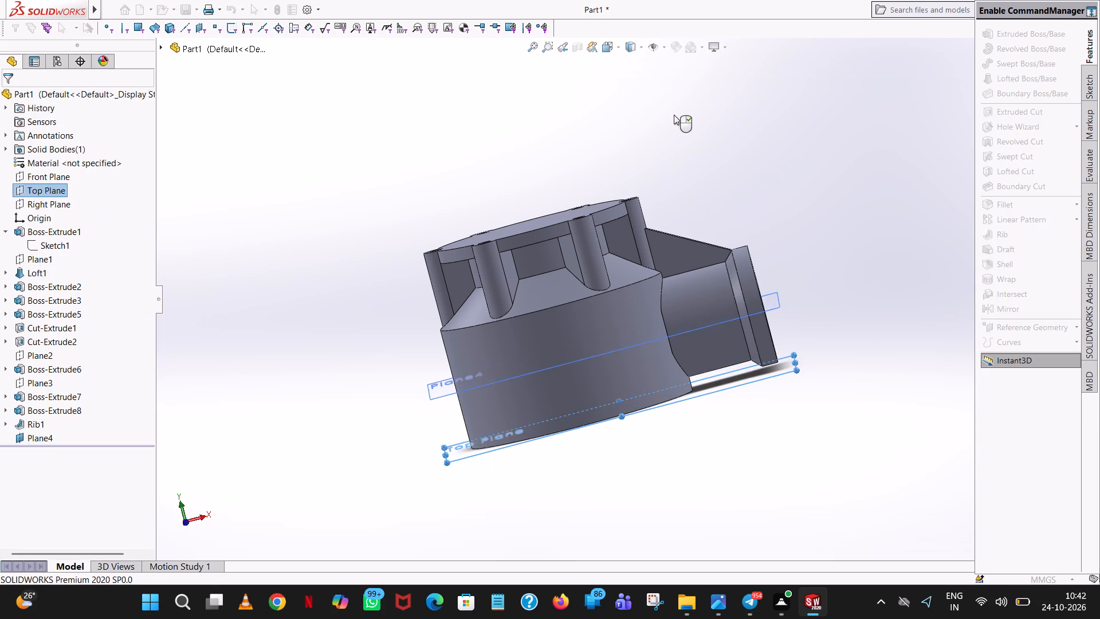
pyautogui.click(675, 113)
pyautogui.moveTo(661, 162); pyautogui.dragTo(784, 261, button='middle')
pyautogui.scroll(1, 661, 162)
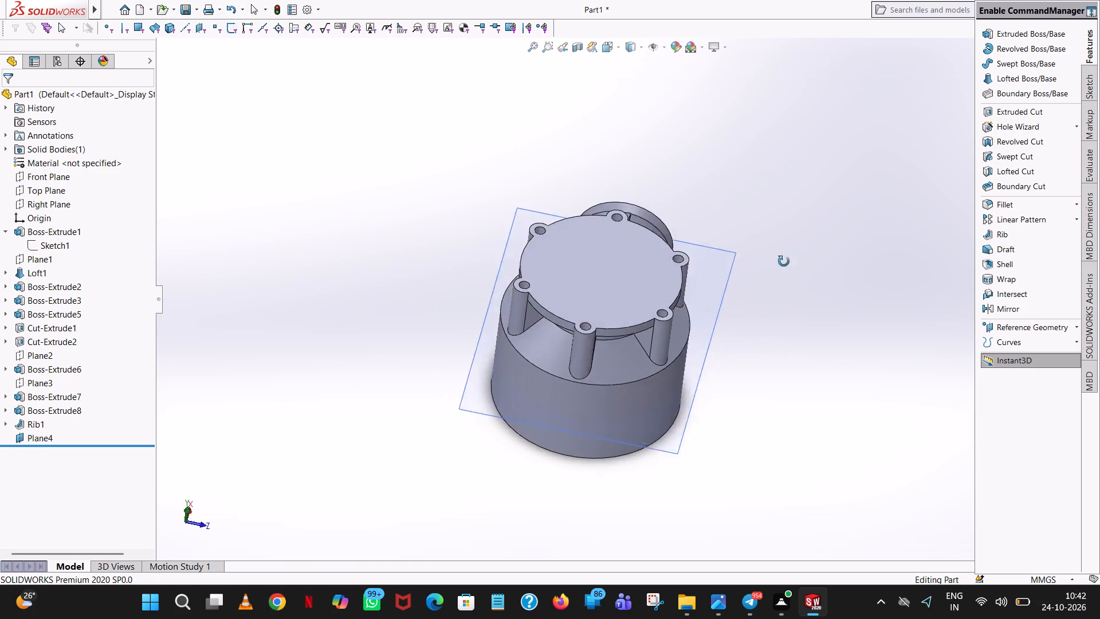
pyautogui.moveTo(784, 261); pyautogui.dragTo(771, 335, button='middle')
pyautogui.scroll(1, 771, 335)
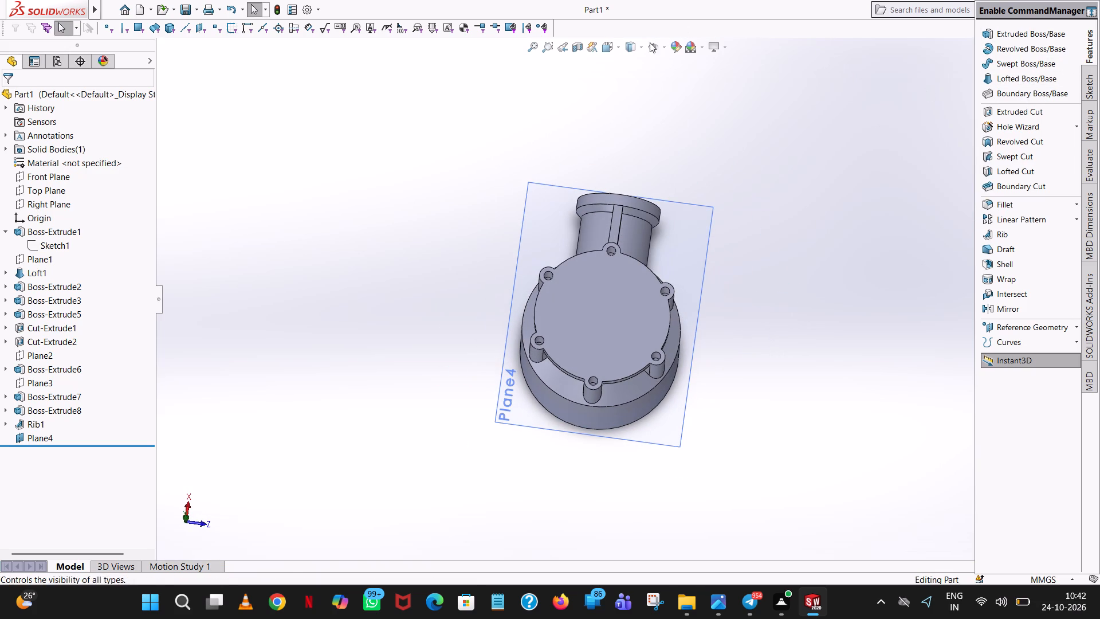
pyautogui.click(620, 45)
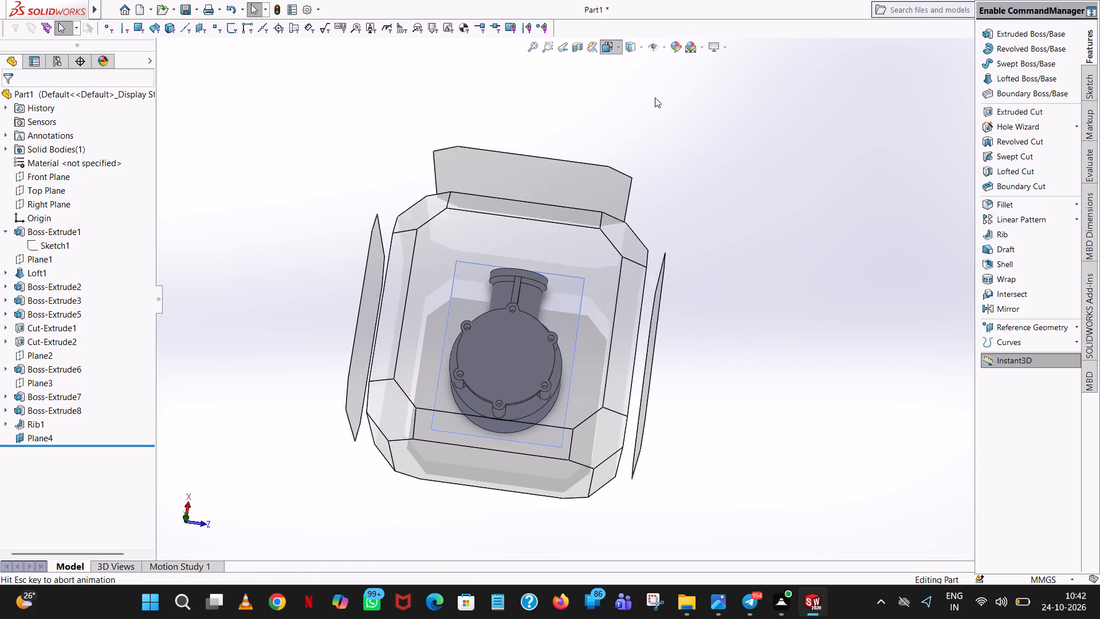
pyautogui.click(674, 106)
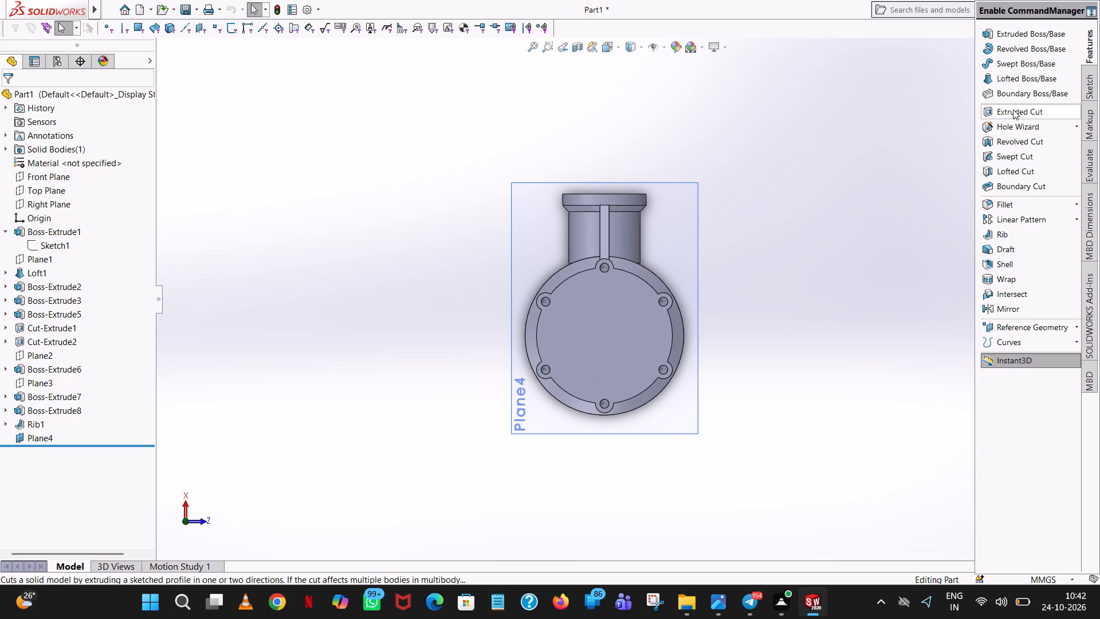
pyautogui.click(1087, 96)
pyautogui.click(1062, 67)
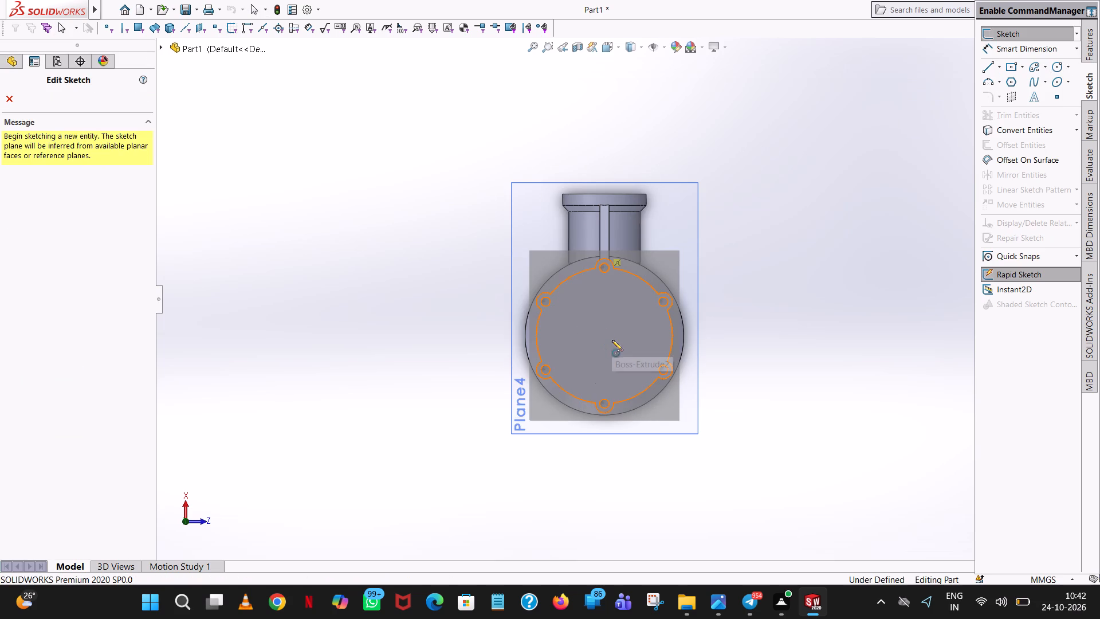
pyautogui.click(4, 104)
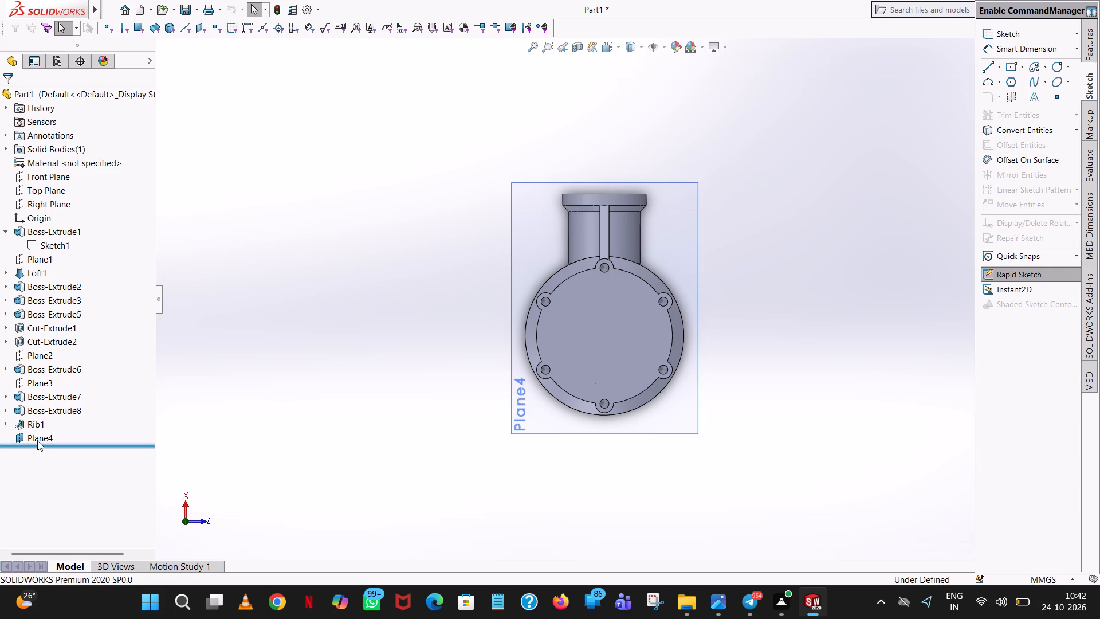
# Start a new sketch on the plane offset 40 mm from the Top Plane and face it in the Top view.
pyautogui.click(36, 438)
pyautogui.click(45, 420)
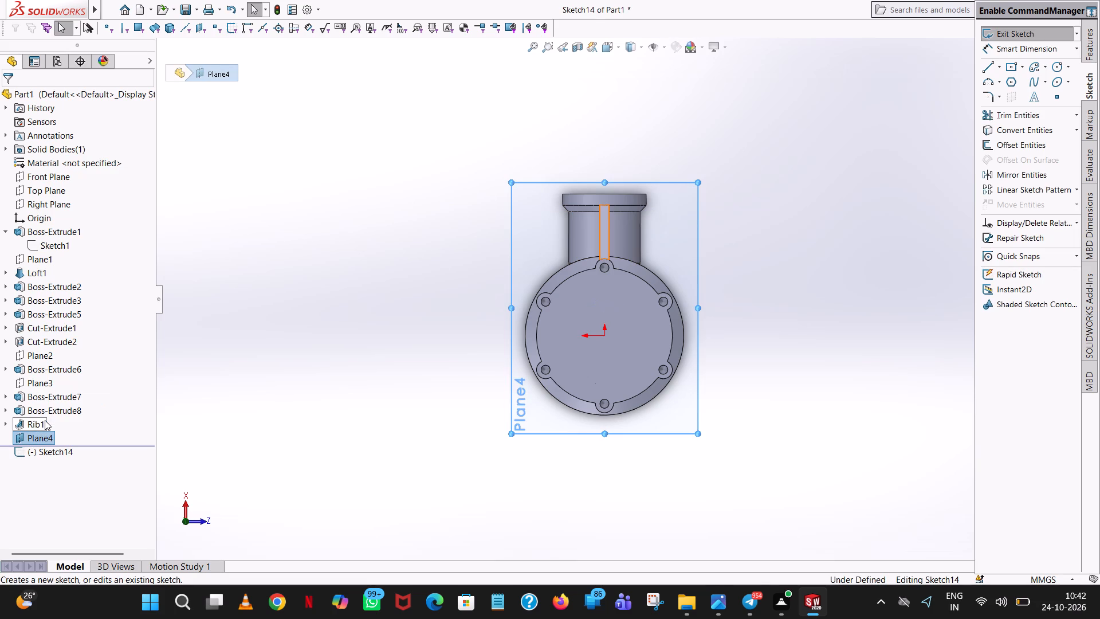
pyautogui.click(620, 48)
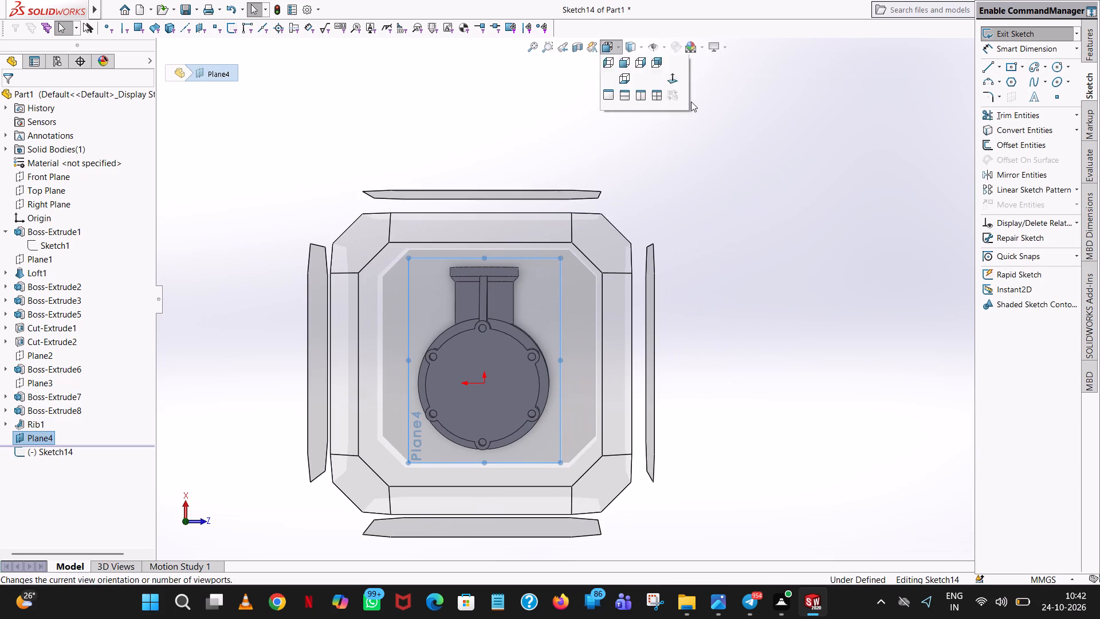
pyautogui.click(674, 111)
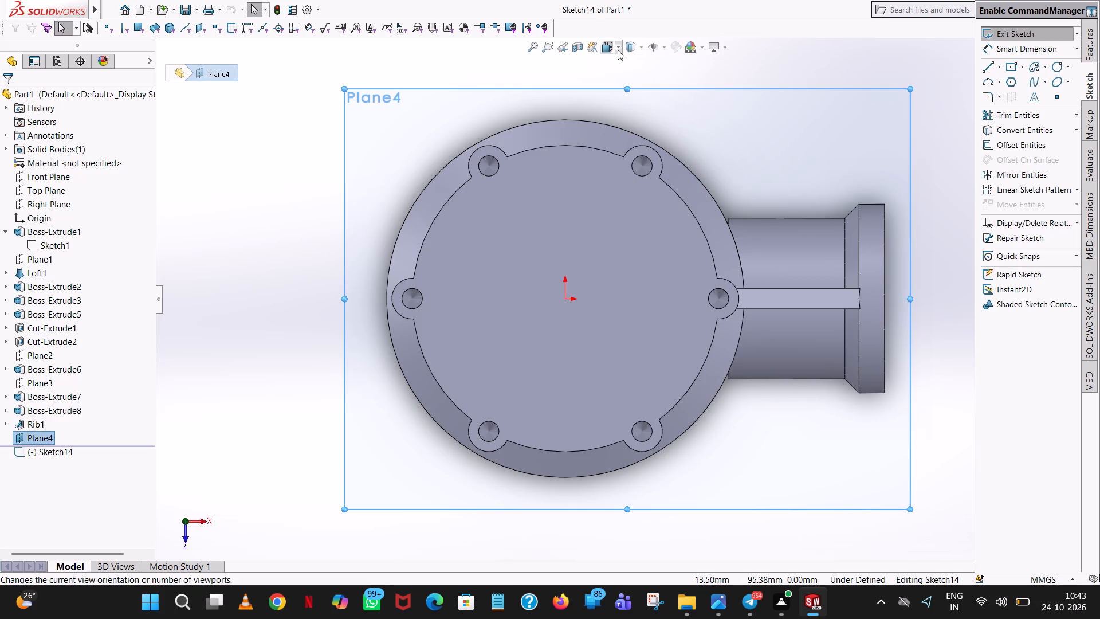
pyautogui.click(618, 50)
pyautogui.click(670, 116)
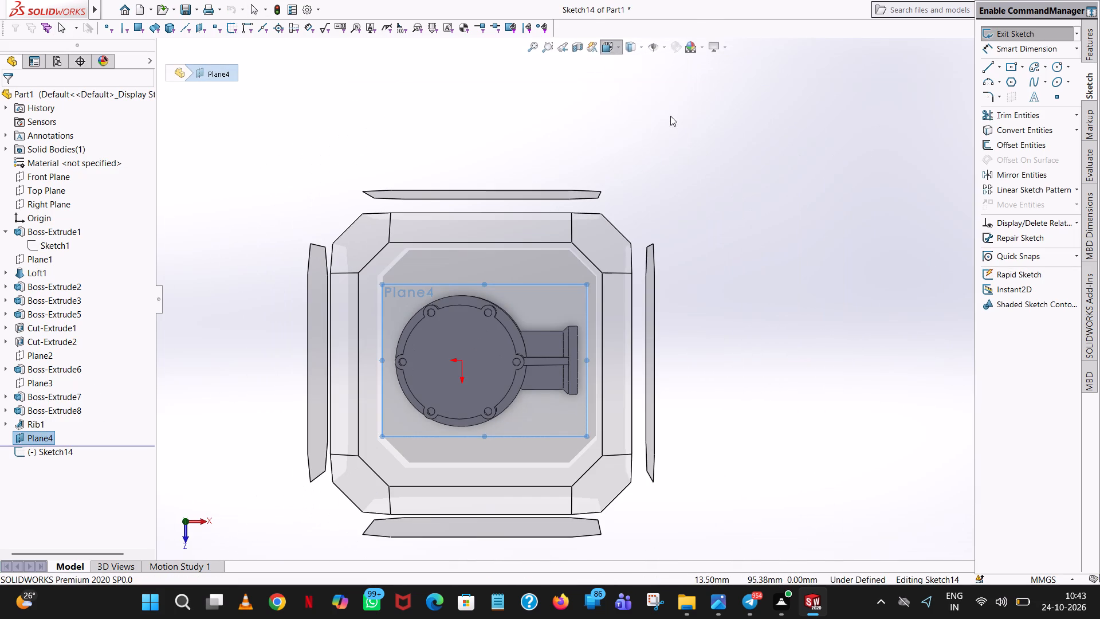
pyautogui.click(618, 48)
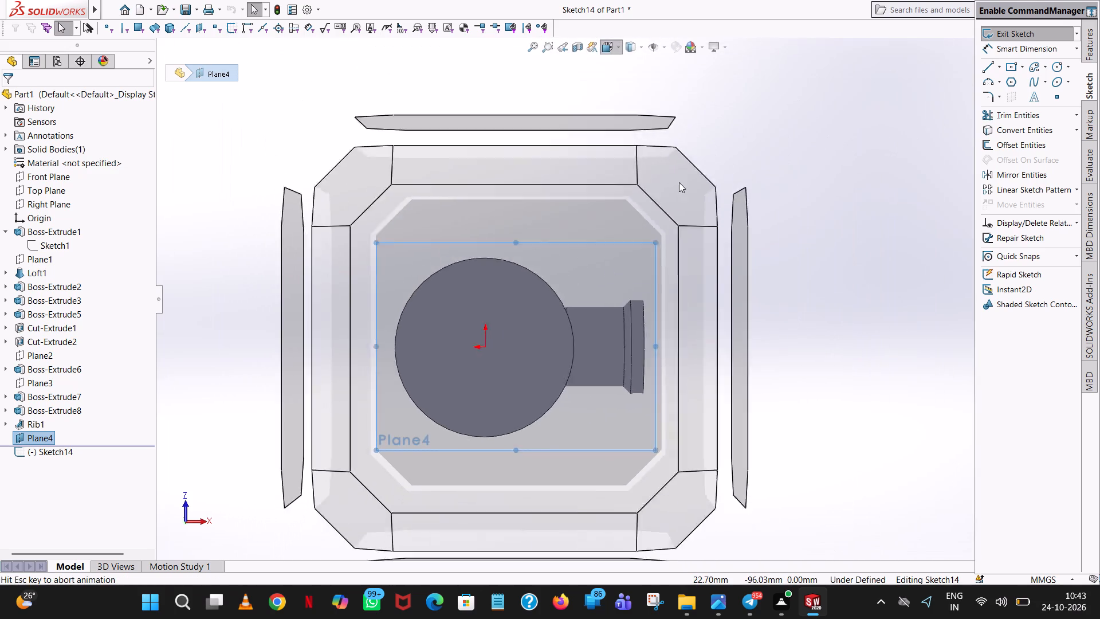
pyautogui.click(674, 110)
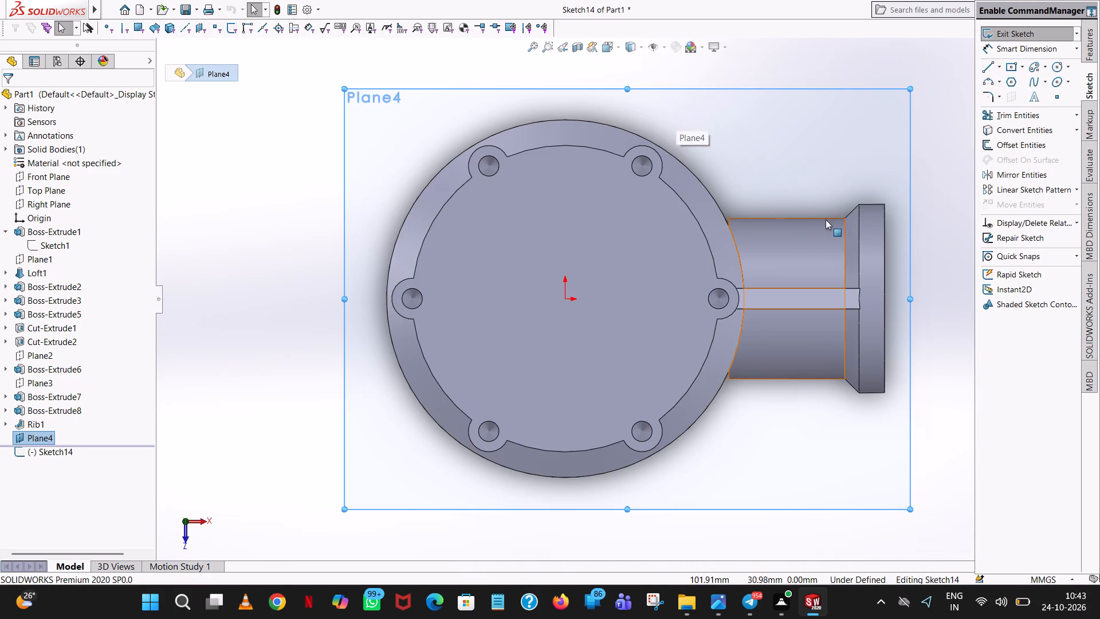
# Sketch a circle of 70 mm radius centred on the origin, matching the main body's outer edge.
pyautogui.scroll(8, 827, 218)
pyautogui.scroll(-3, 827, 217)
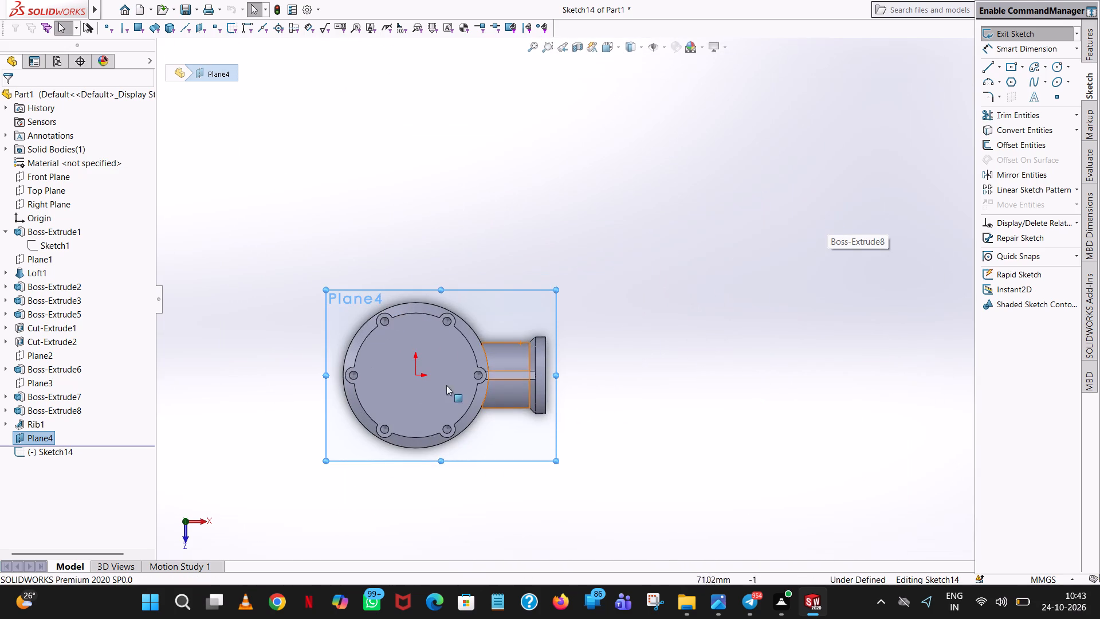
pyautogui.scroll(-5, 458, 384)
pyautogui.scroll(2, 472, 371)
pyautogui.scroll(-1, 489, 362)
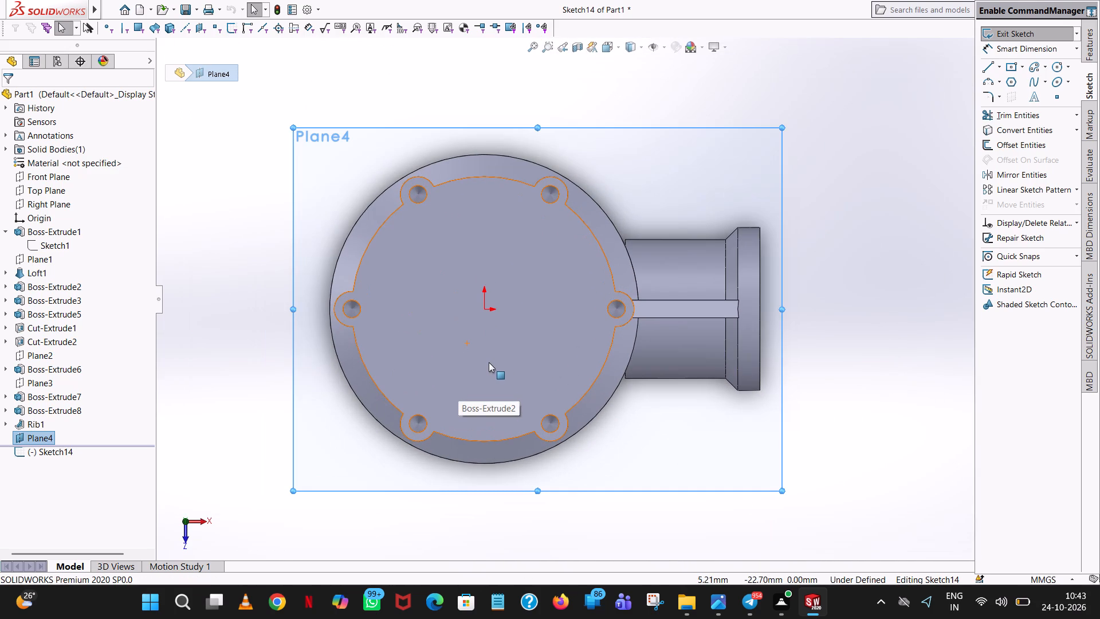
pyautogui.click(1055, 66)
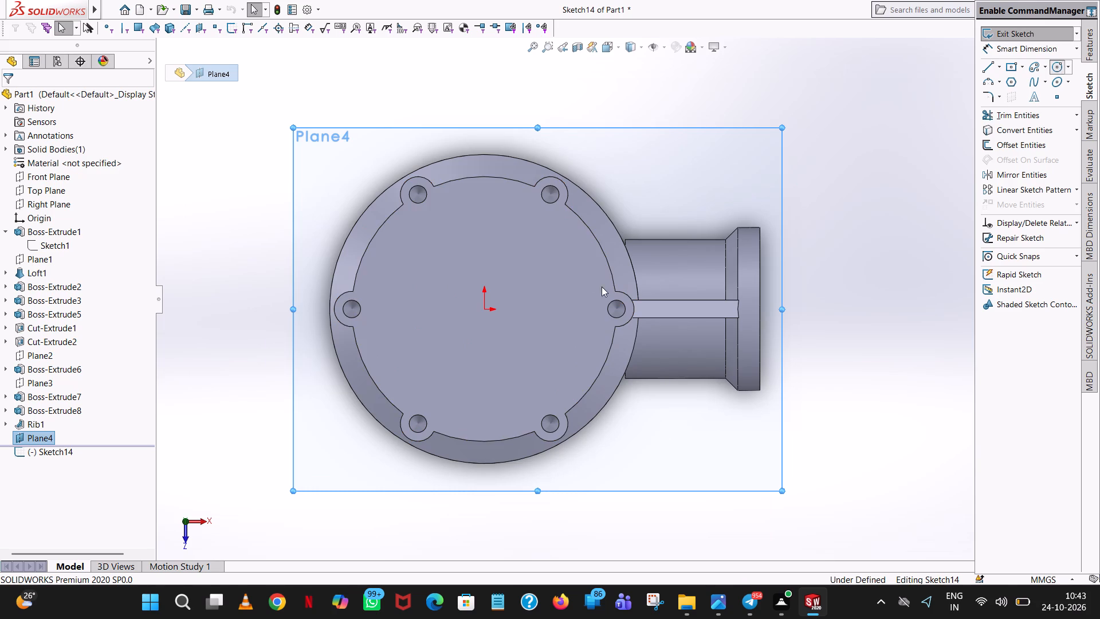
pyautogui.click(484, 310)
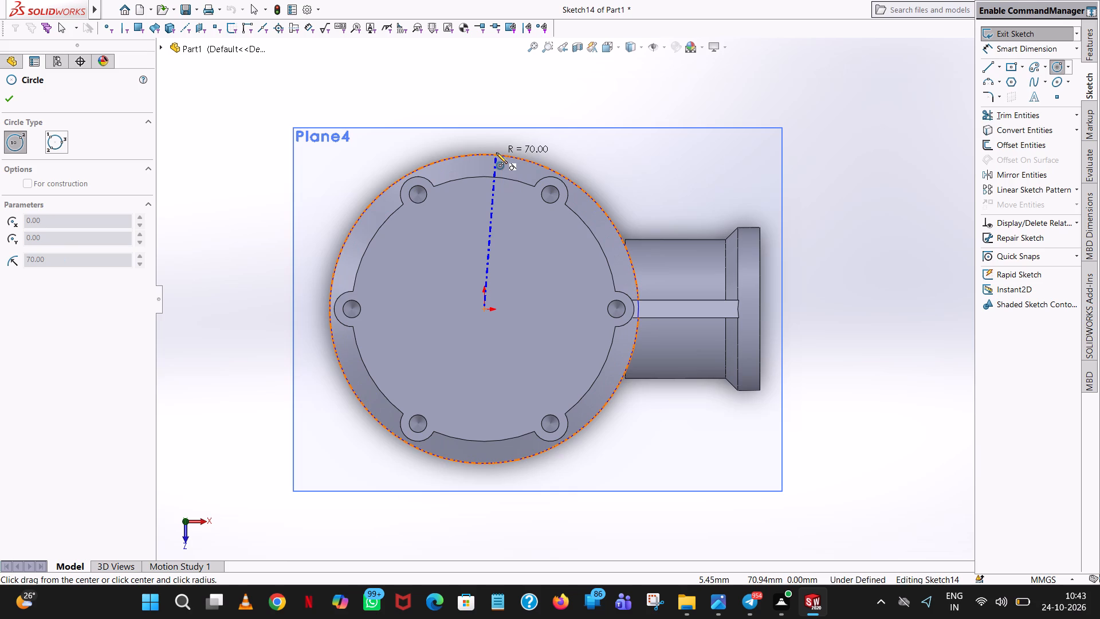
pyautogui.click(496, 152)
pyautogui.rightClick(496, 152)
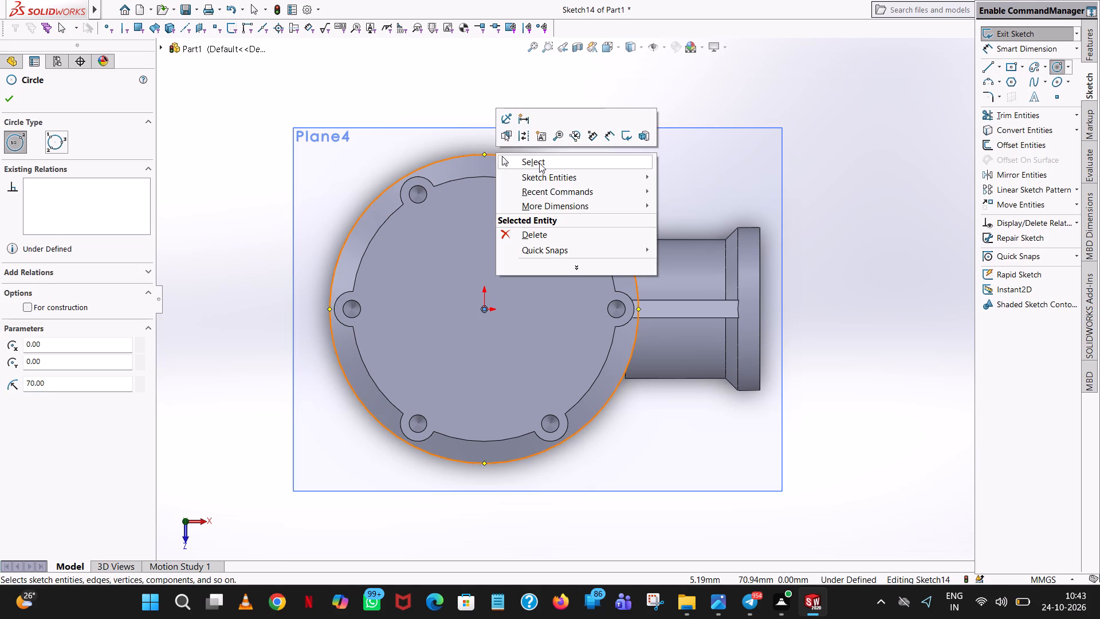
pyautogui.click(539, 163)
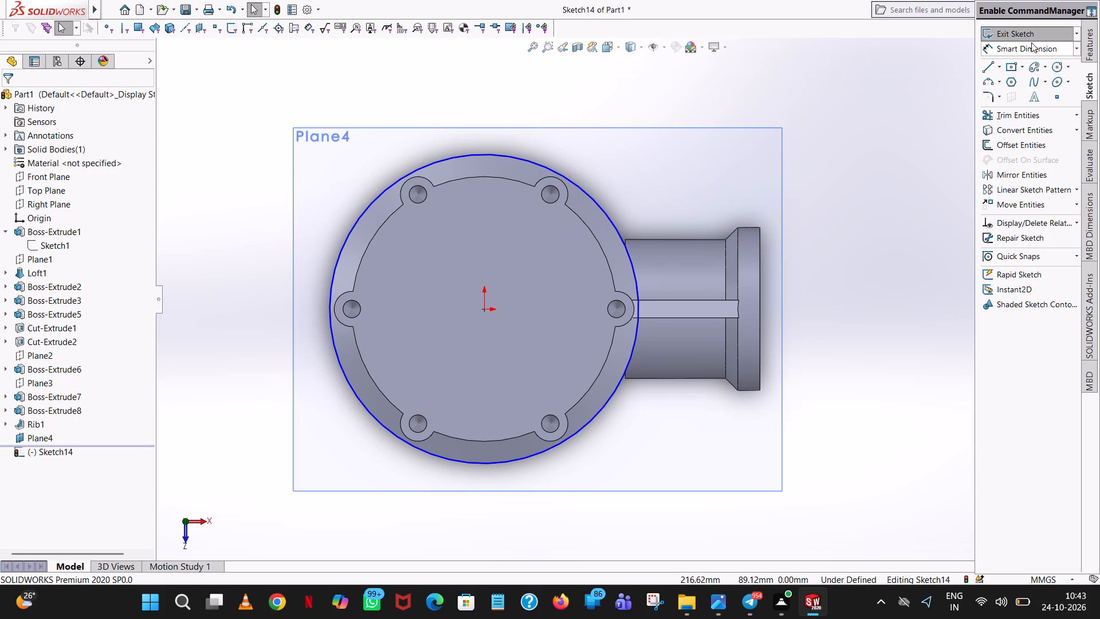
# Draw a line tangent to the circle to the flange's inner corner, a 74 mm line along the flange, and a tangent line back to the circle.
pyautogui.click(989, 65)
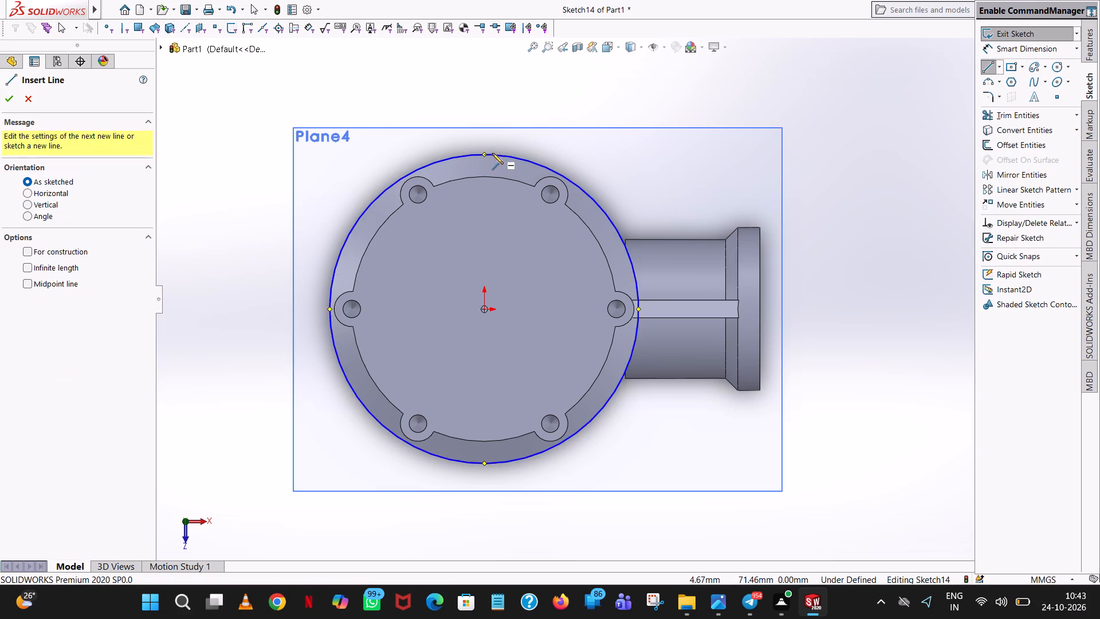
pyautogui.click(492, 154)
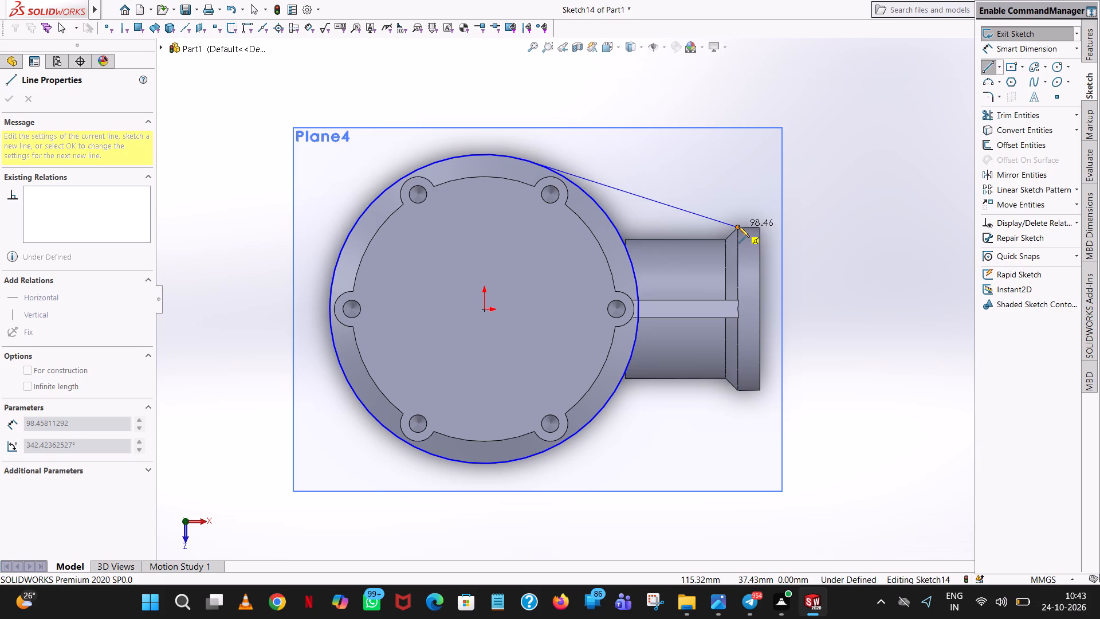
pyautogui.click(738, 226)
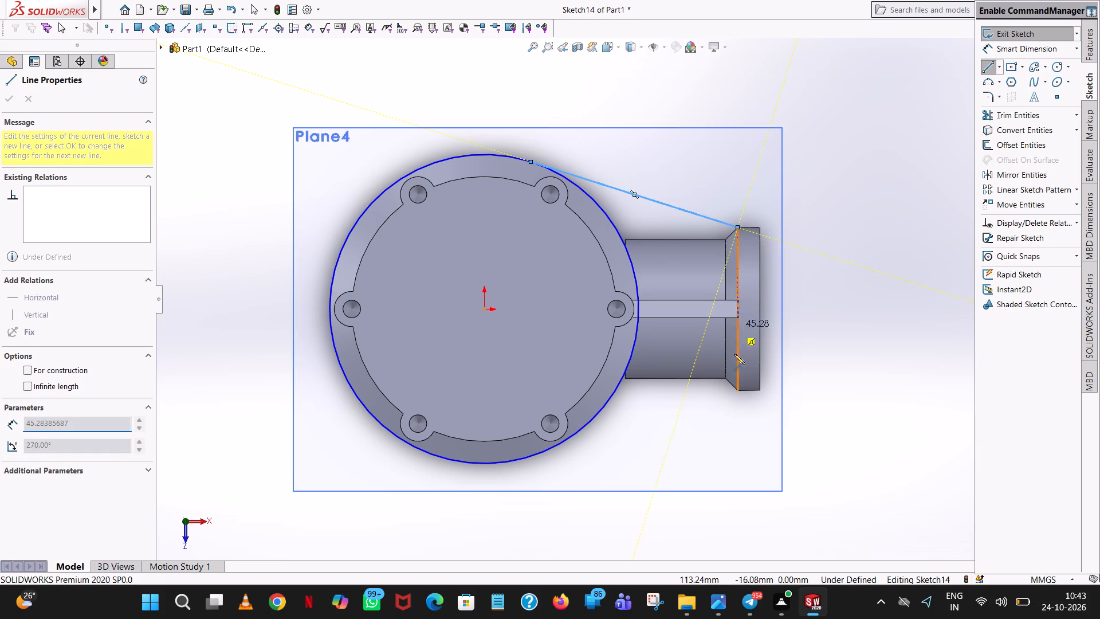
pyautogui.click(737, 391)
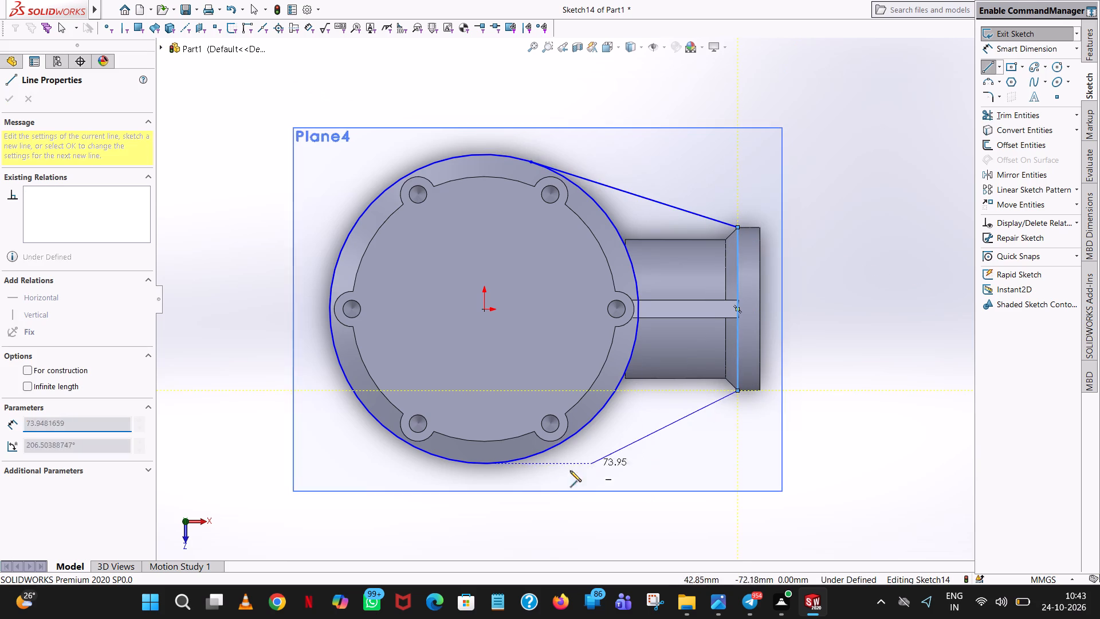
pyautogui.click(529, 458)
pyautogui.rightClick(529, 458)
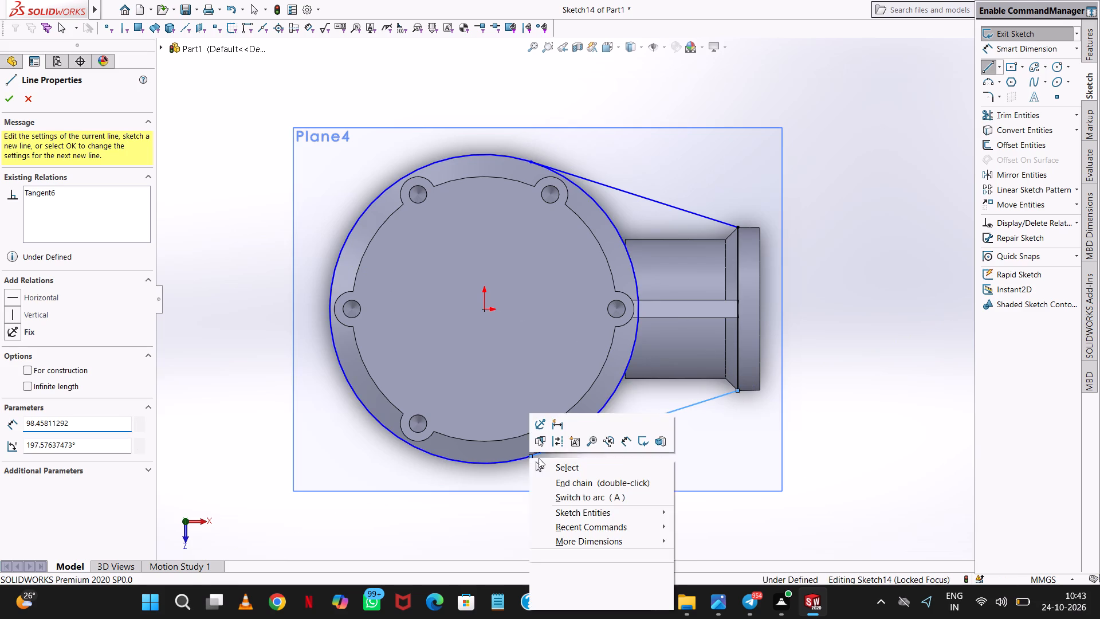
pyautogui.click(571, 465)
pyautogui.click(838, 291)
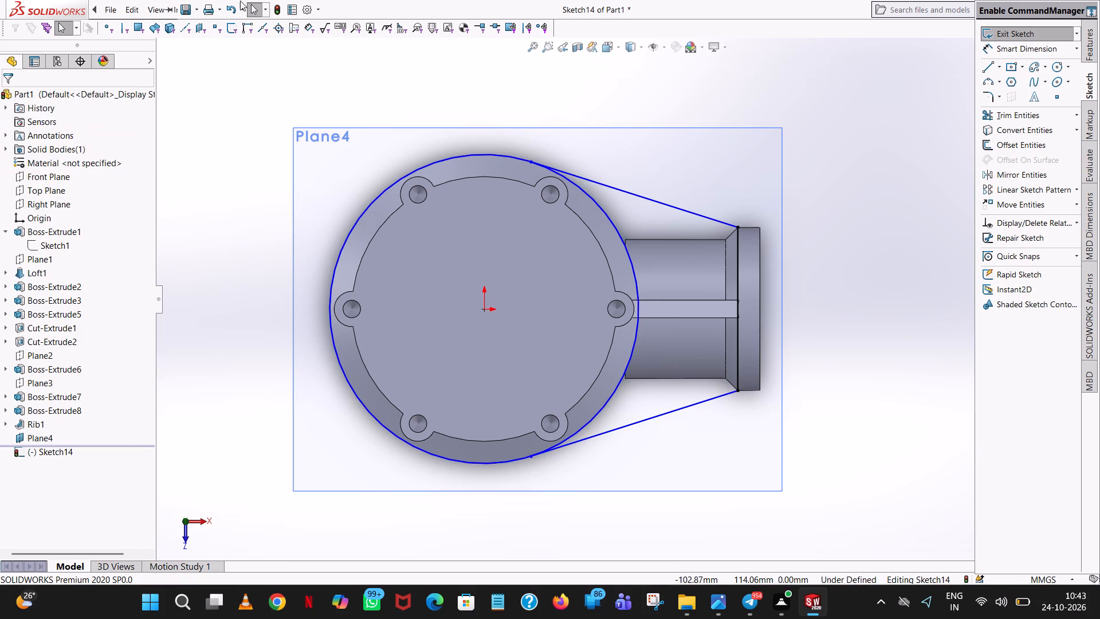
pyautogui.click(882, 155)
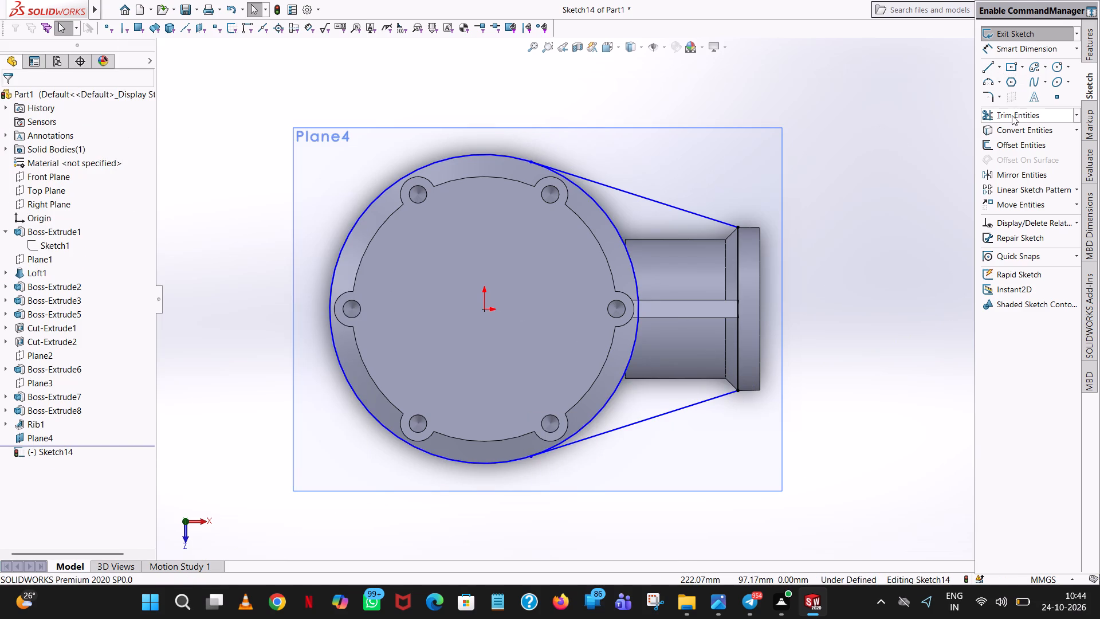
# Trim away the circle's arc on the side-branch side between the two tangent lines, leaving one closed outline.
pyautogui.click(1012, 115)
pyautogui.moveTo(824, 374); pyautogui.dragTo(821, 343, button='middle')
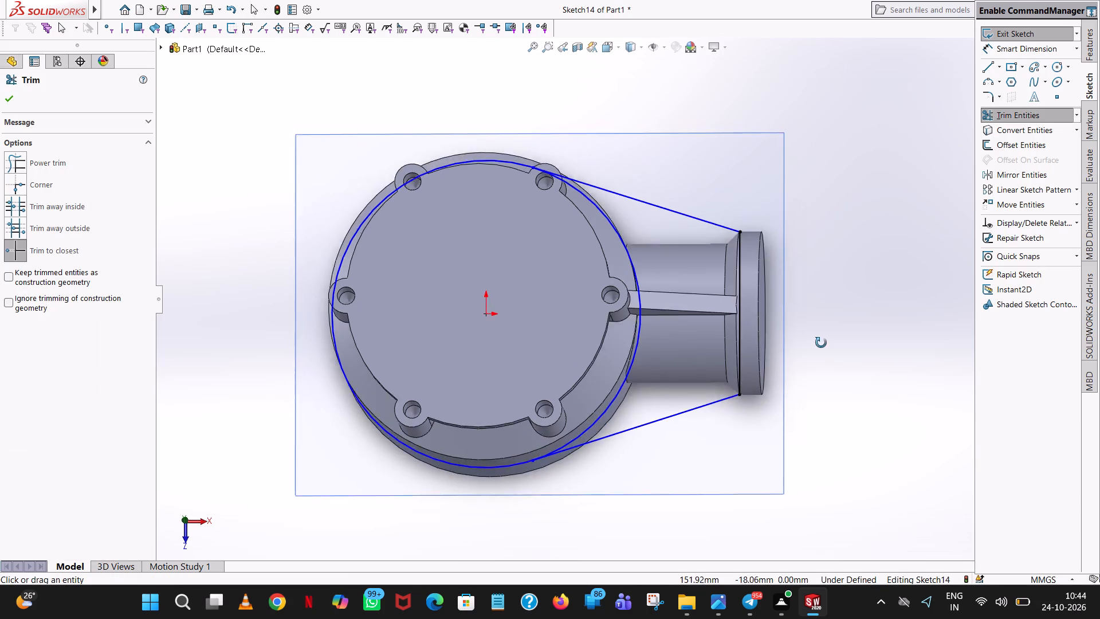
pyautogui.moveTo(821, 343); pyautogui.dragTo(823, 382, button='middle')
pyautogui.scroll(1, 823, 328)
pyautogui.click(616, 238)
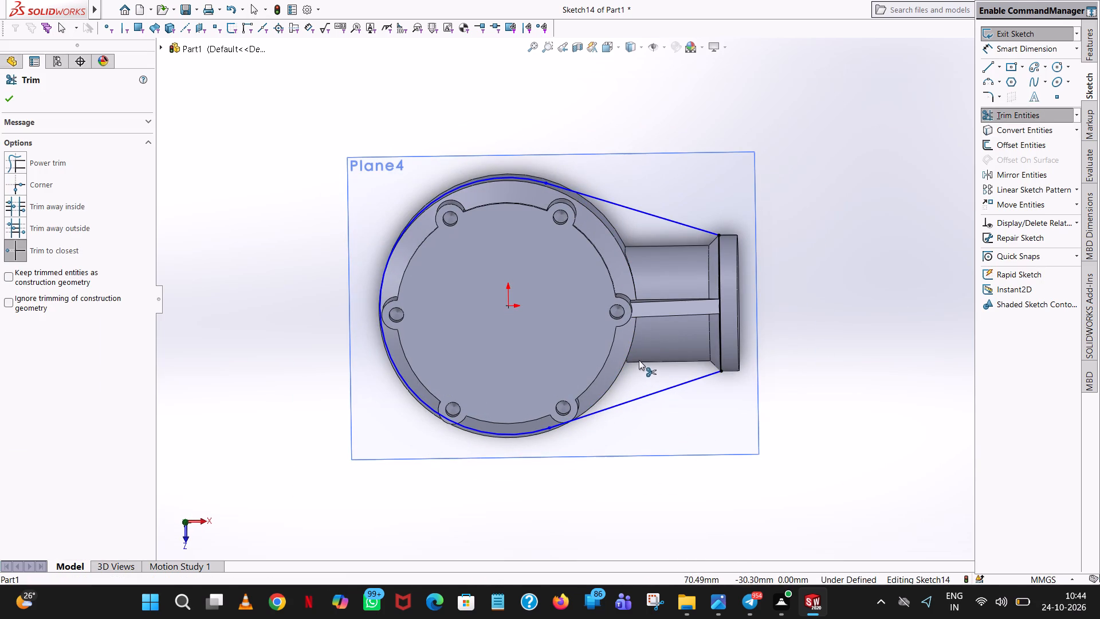
# Dimension the radius of the remaining large arc.
pyautogui.moveTo(639, 356); pyautogui.dragTo(631, 144, button='middle')
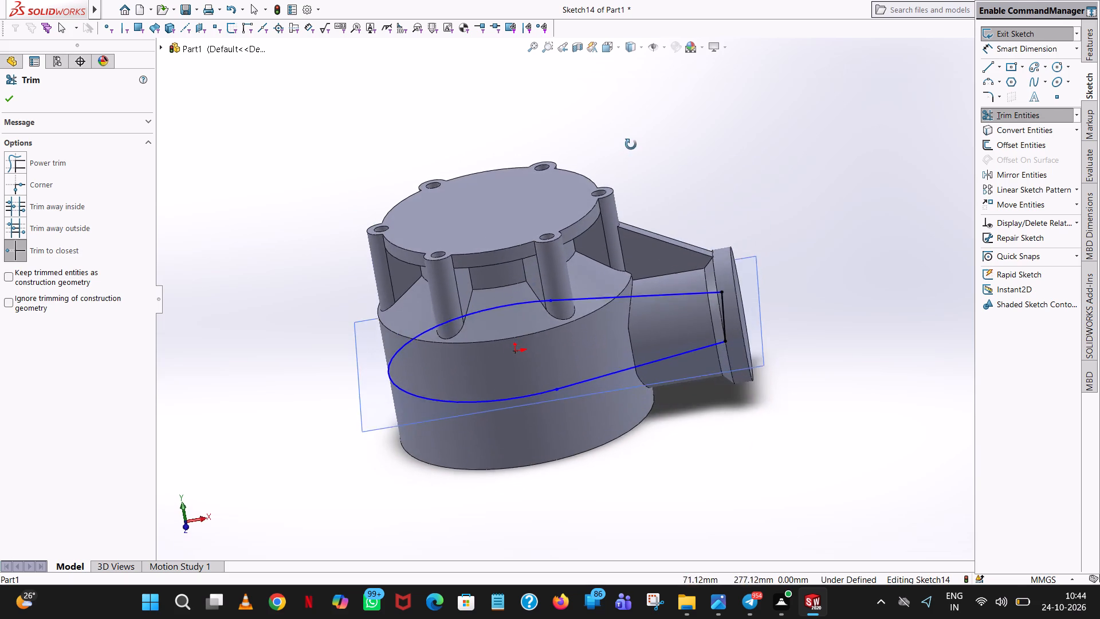
pyautogui.moveTo(631, 144); pyautogui.dragTo(665, 249, button='middle')
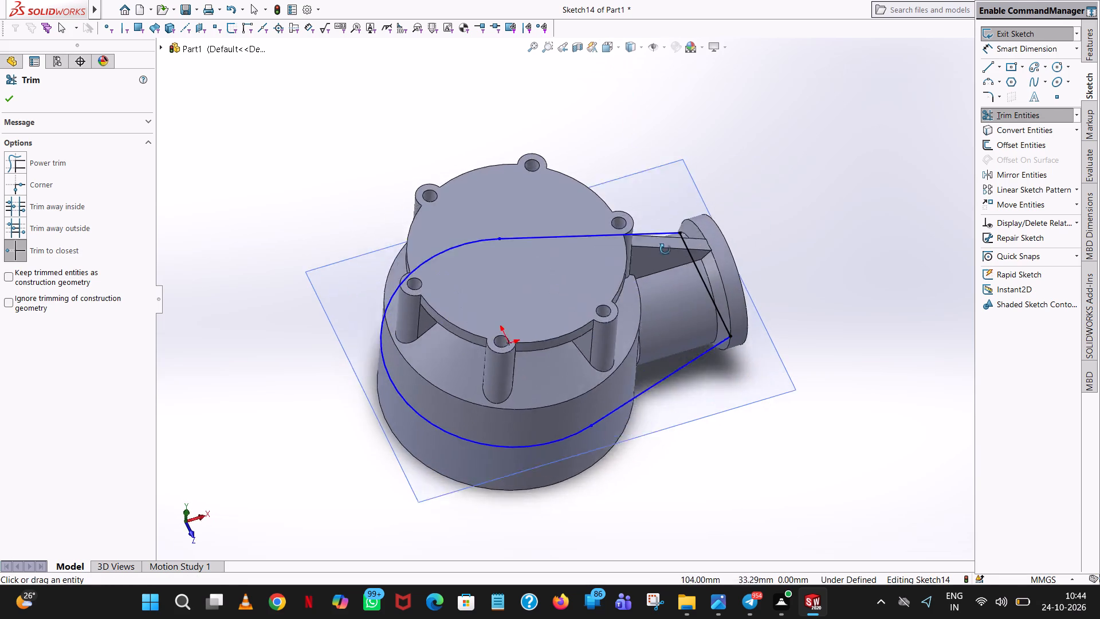
pyautogui.moveTo(665, 249); pyautogui.dragTo(676, 355, button='middle')
pyautogui.scroll(1, 676, 355)
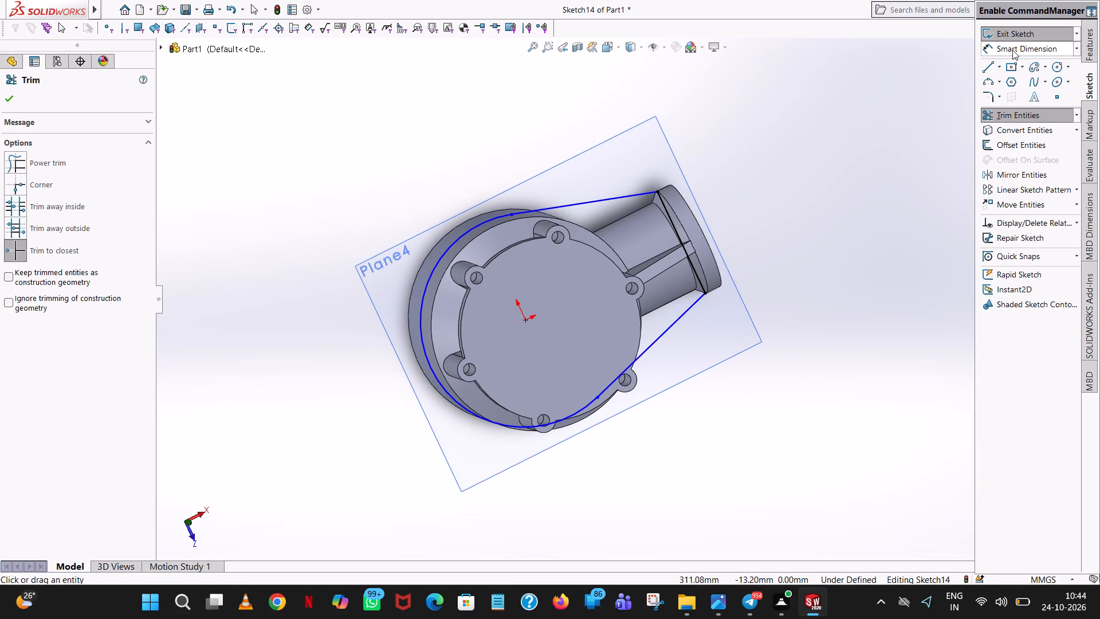
pyautogui.click(1012, 50)
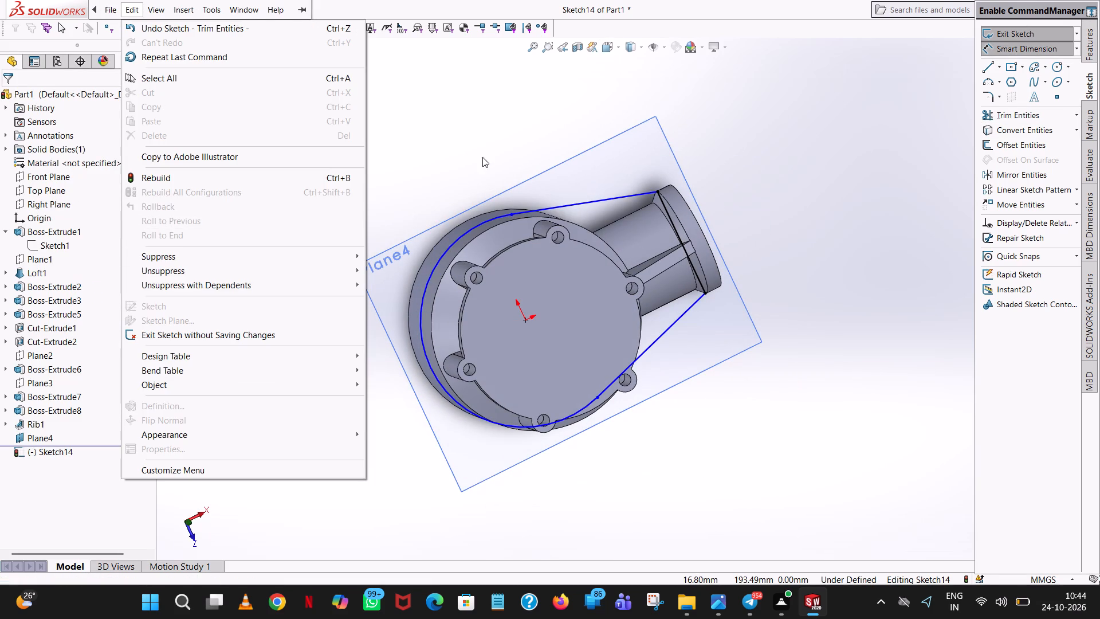
pyautogui.click(517, 104)
pyautogui.click(1031, 46)
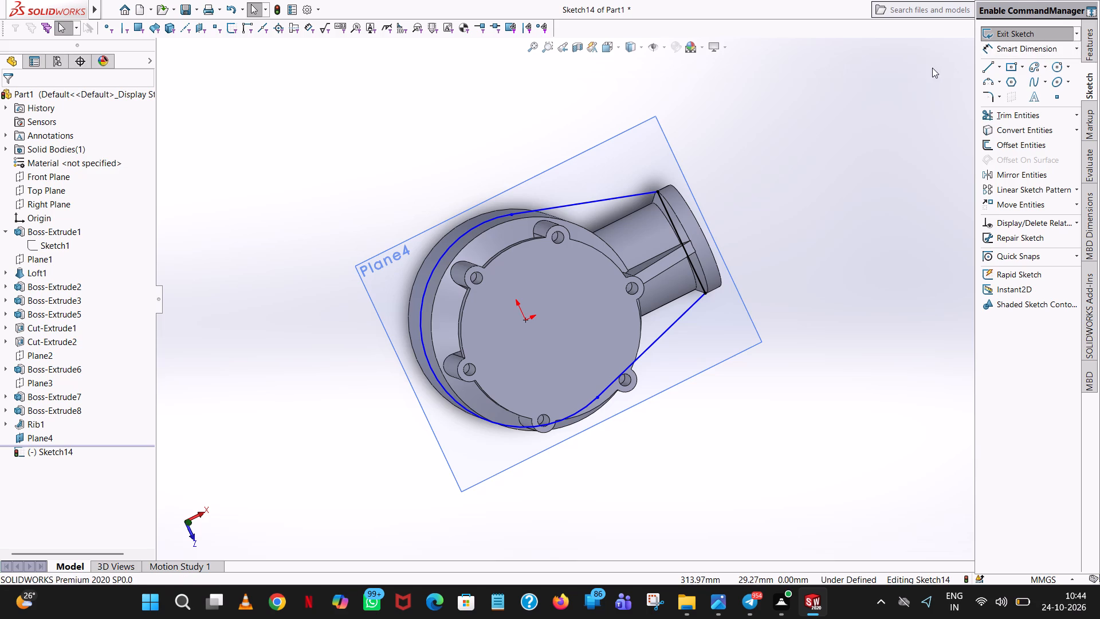
pyautogui.click(1029, 45)
pyautogui.click(450, 246)
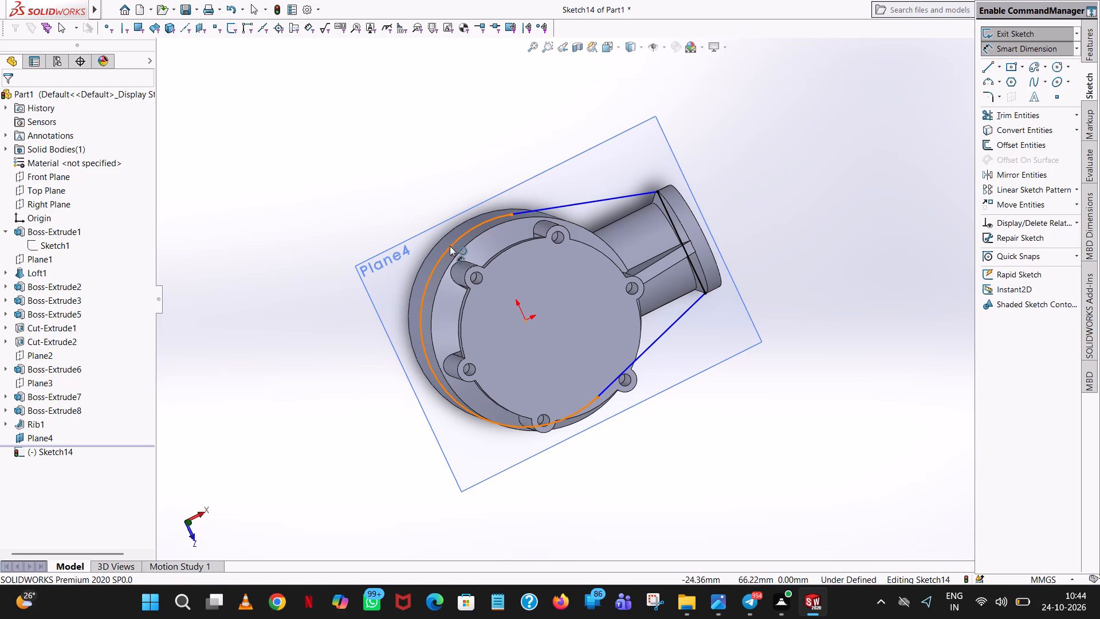
pyautogui.click(273, 187)
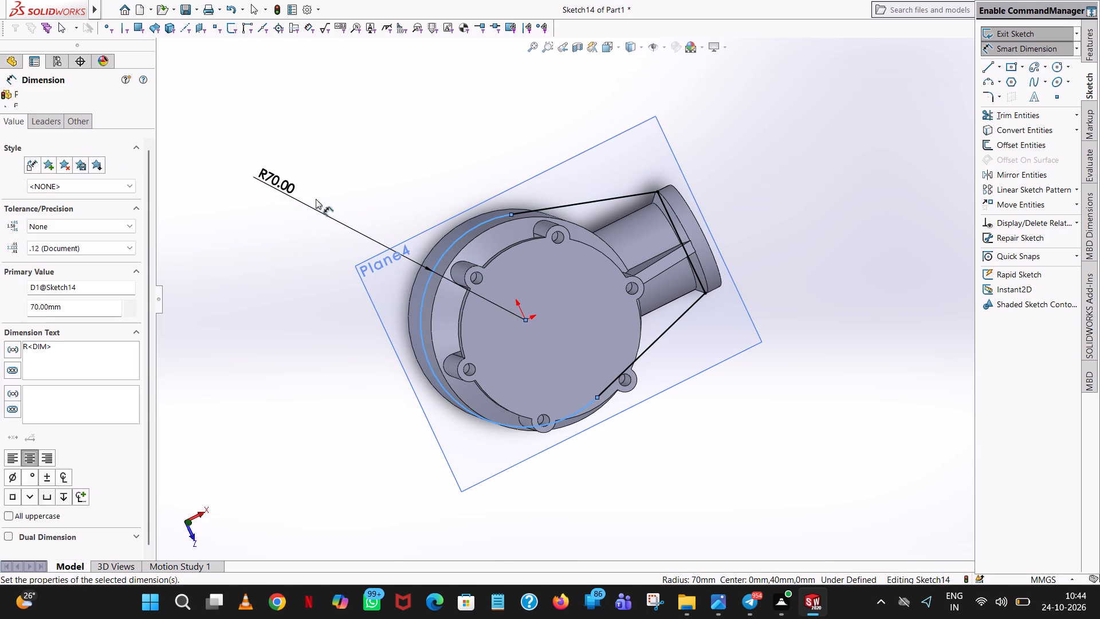
pyautogui.click(224, 171)
pyautogui.click(579, 121)
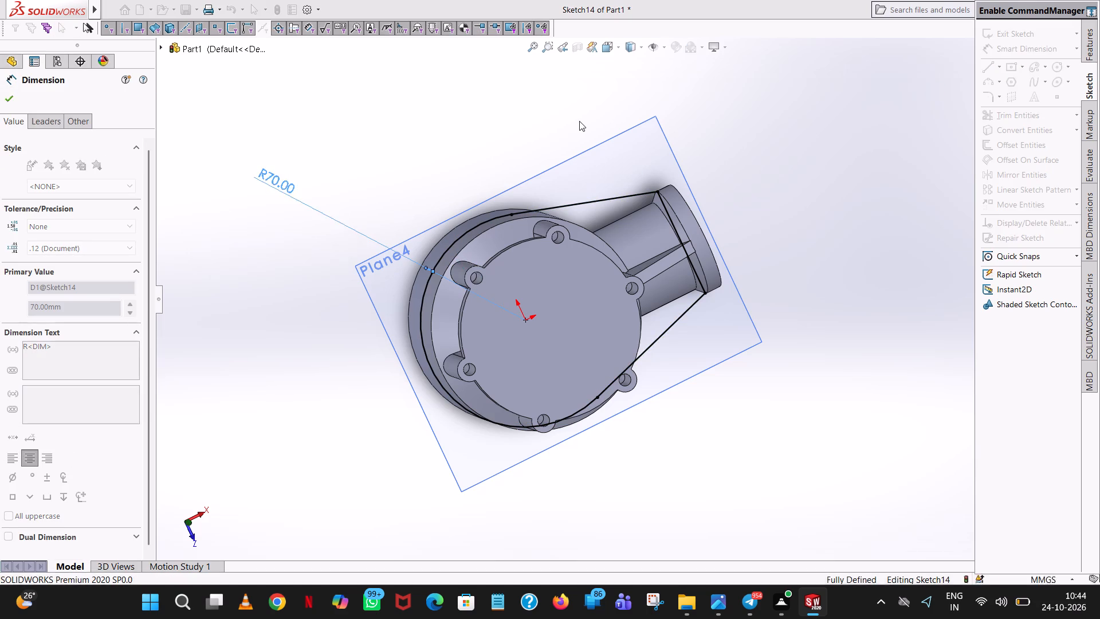
# Extrude the closed outline 8 mm with a Mid Plane end condition, merging it with the body.
pyautogui.click(1088, 50)
pyautogui.click(1030, 37)
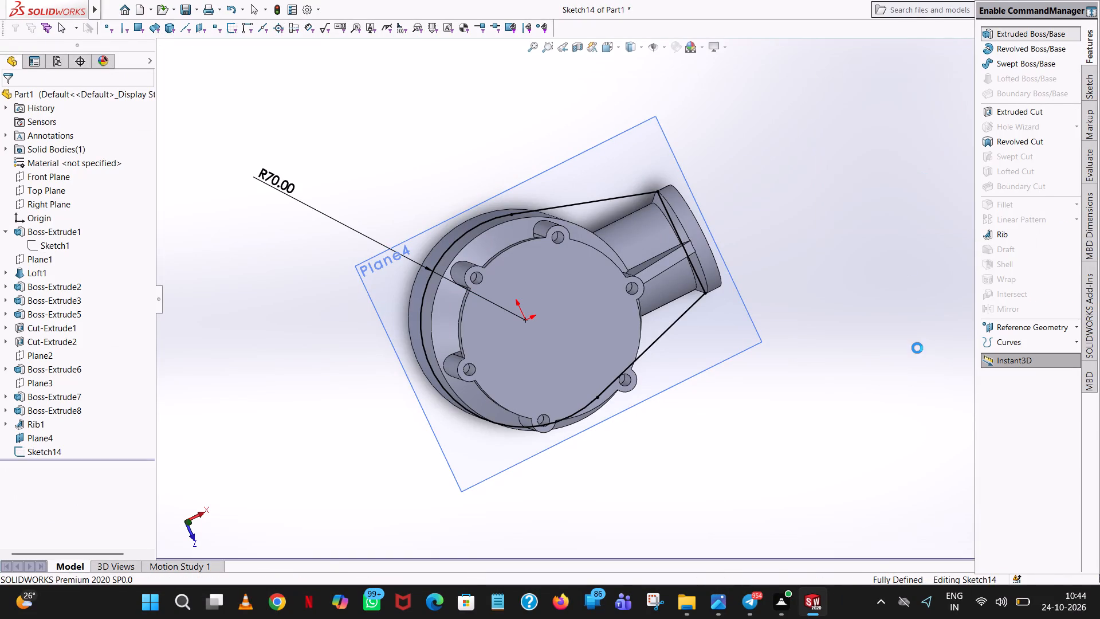
pyautogui.scroll(1, 835, 391)
pyautogui.moveTo(835, 391); pyautogui.dragTo(793, 249, button='middle')
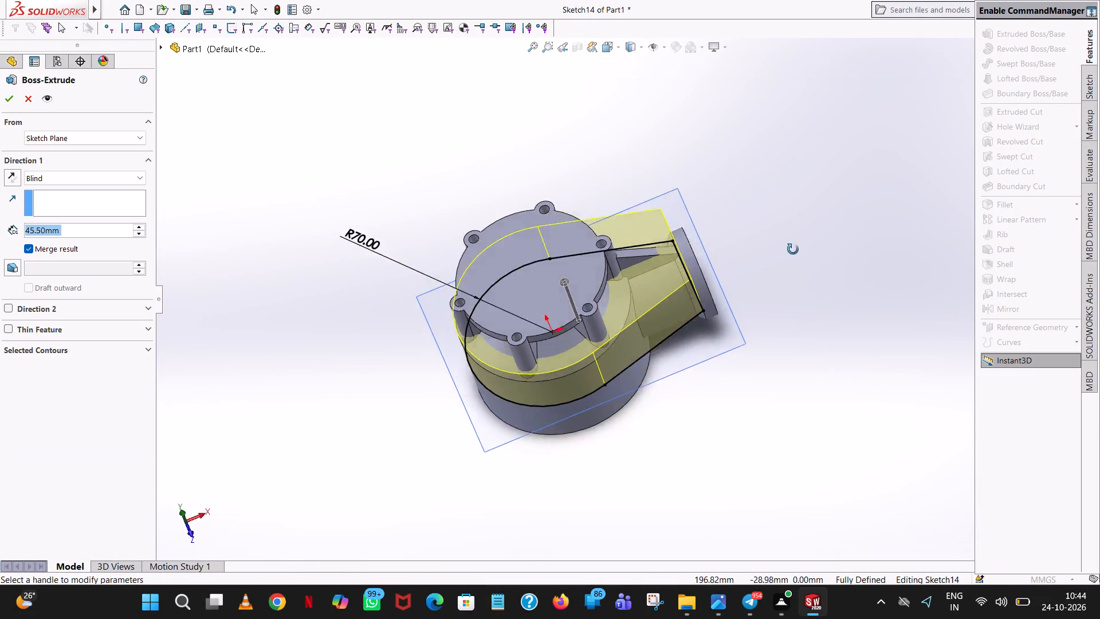
pyautogui.moveTo(793, 249); pyautogui.dragTo(760, 166, button='middle')
pyautogui.click(70, 177)
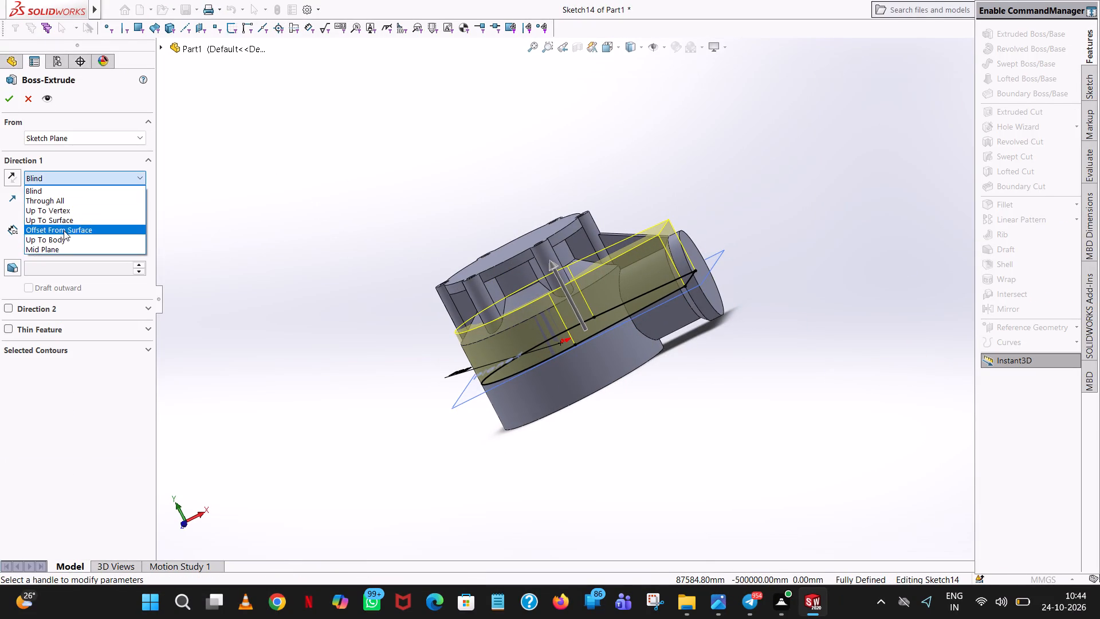
pyautogui.click(65, 247)
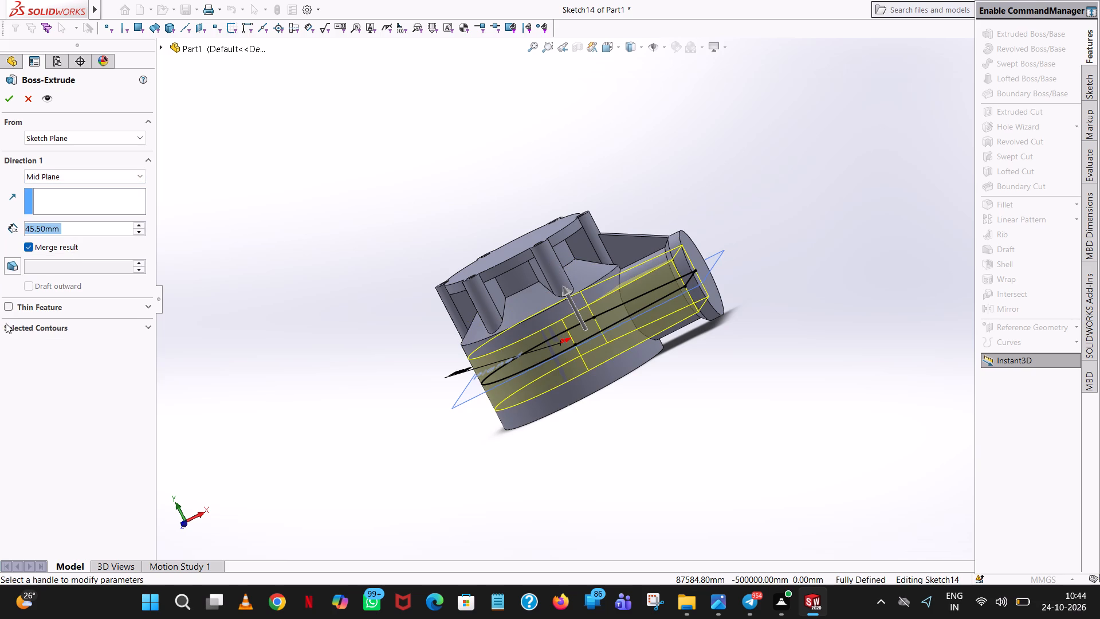
pyautogui.press('8')
pyautogui.press('Return')
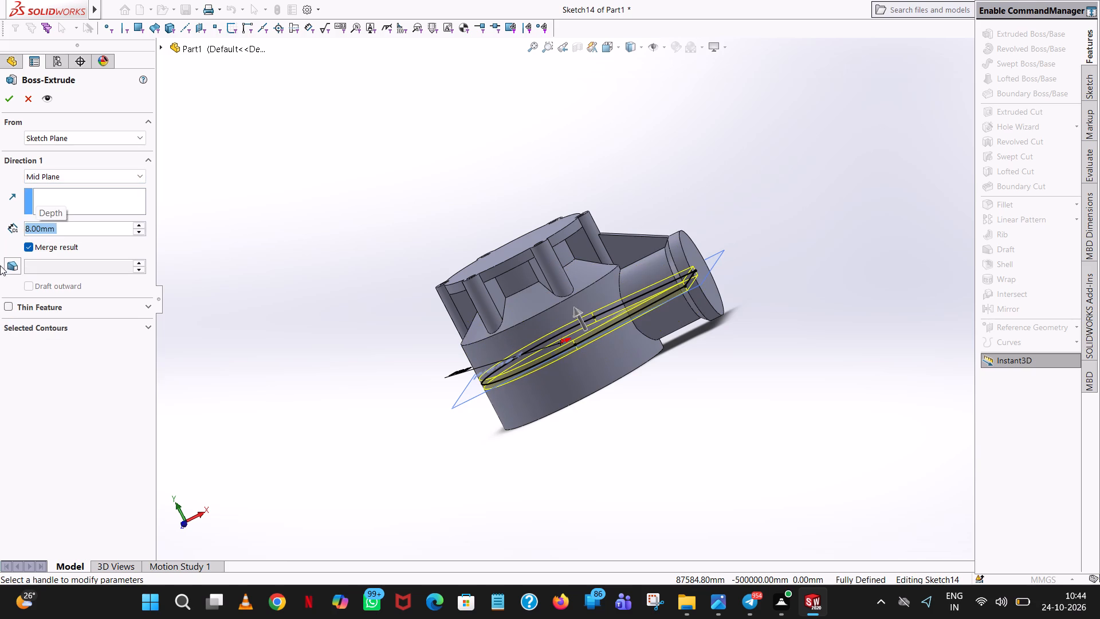
pyautogui.click(14, 99)
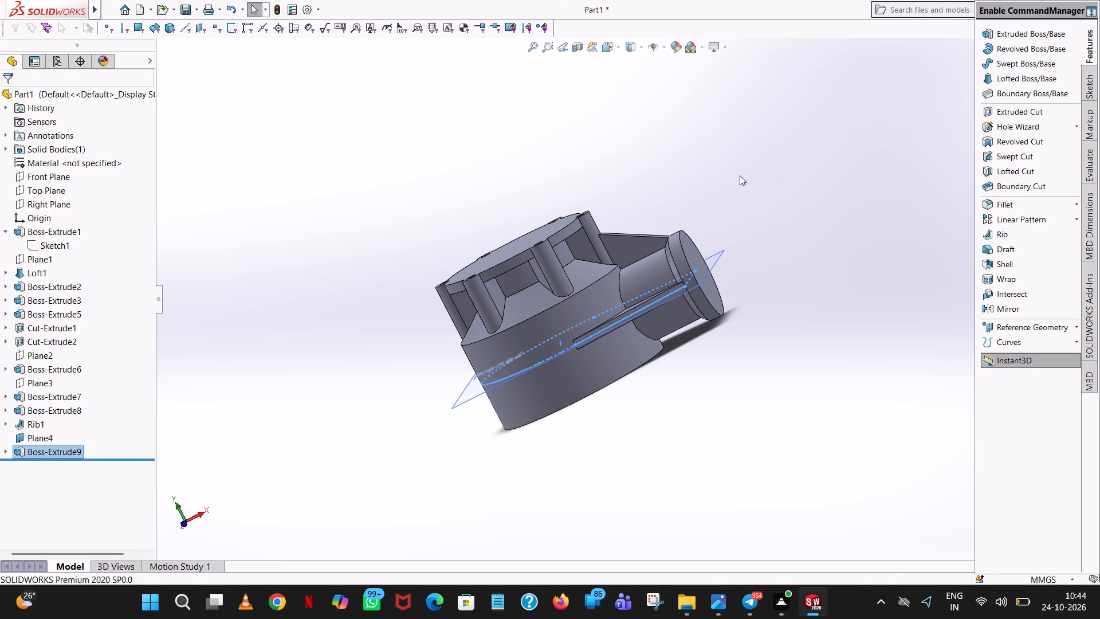
pyautogui.click(740, 175)
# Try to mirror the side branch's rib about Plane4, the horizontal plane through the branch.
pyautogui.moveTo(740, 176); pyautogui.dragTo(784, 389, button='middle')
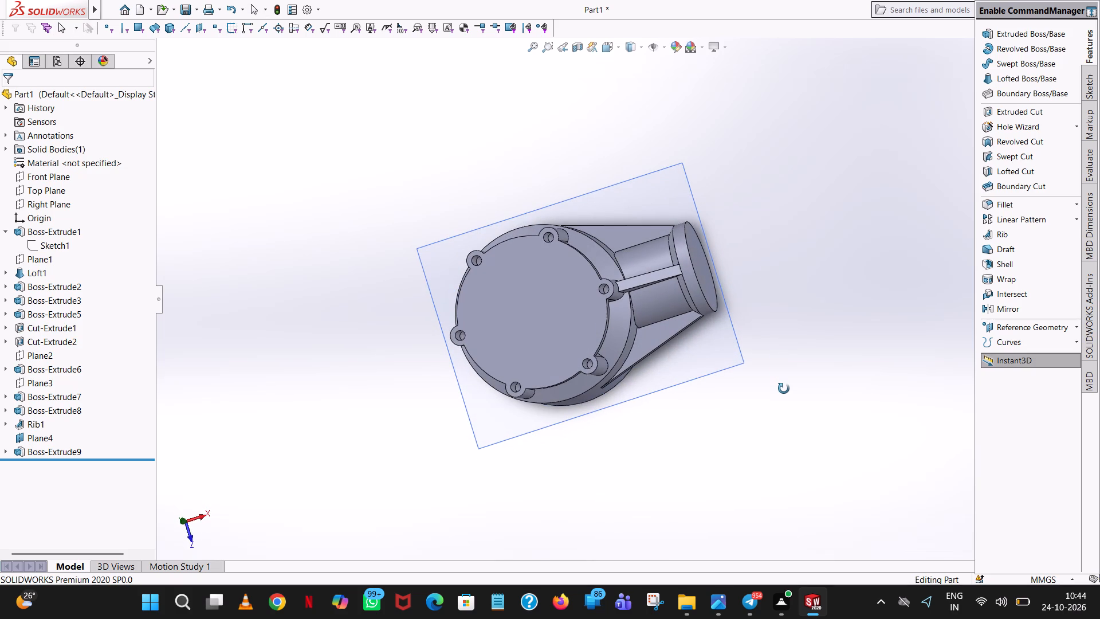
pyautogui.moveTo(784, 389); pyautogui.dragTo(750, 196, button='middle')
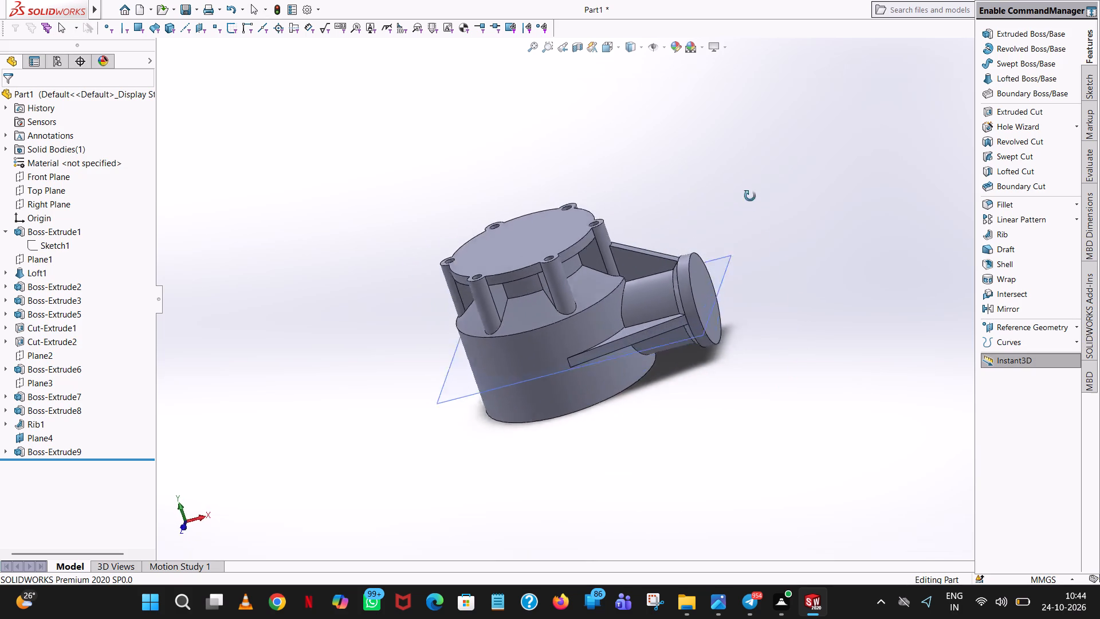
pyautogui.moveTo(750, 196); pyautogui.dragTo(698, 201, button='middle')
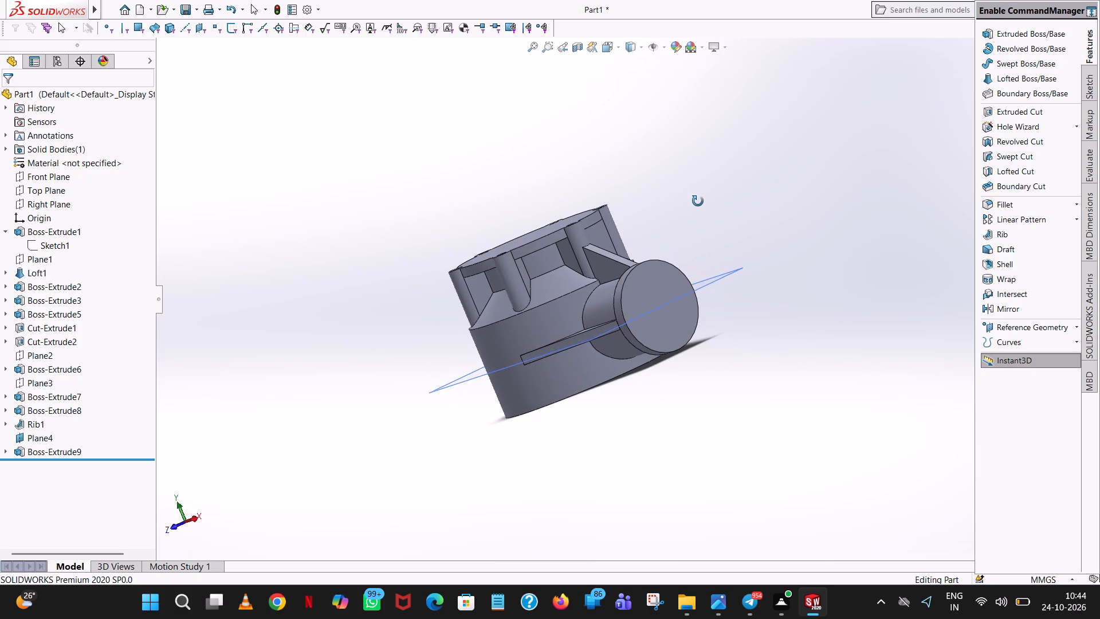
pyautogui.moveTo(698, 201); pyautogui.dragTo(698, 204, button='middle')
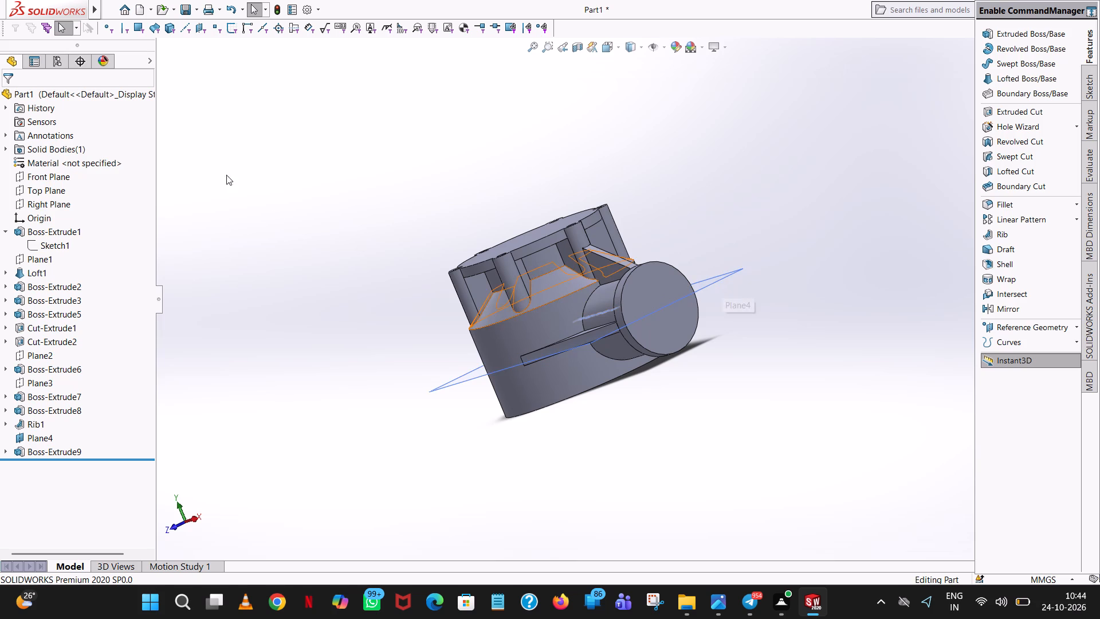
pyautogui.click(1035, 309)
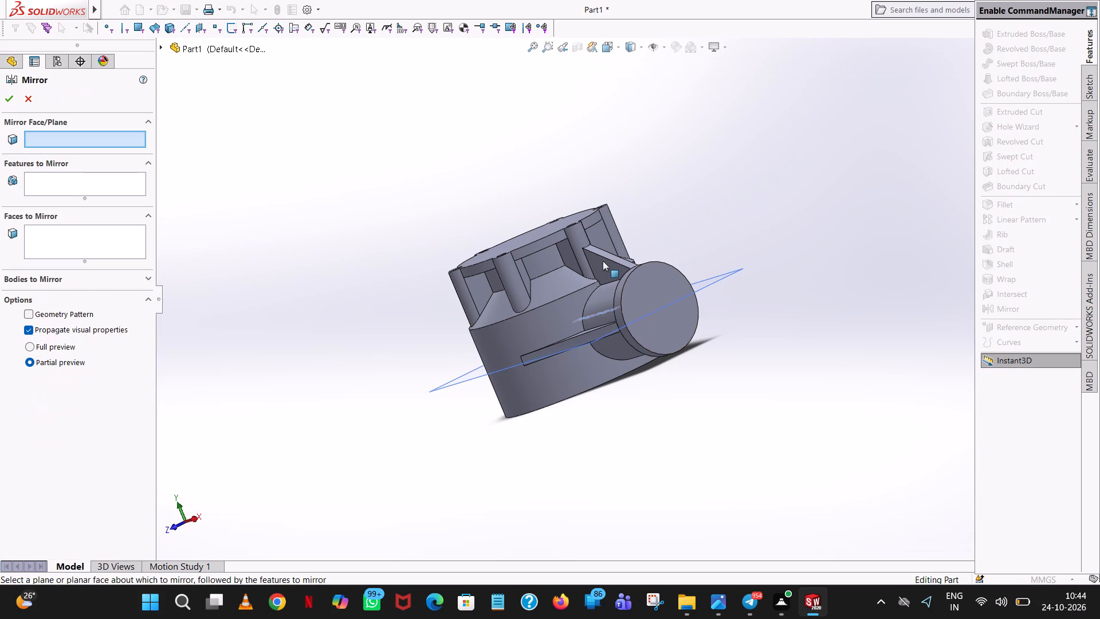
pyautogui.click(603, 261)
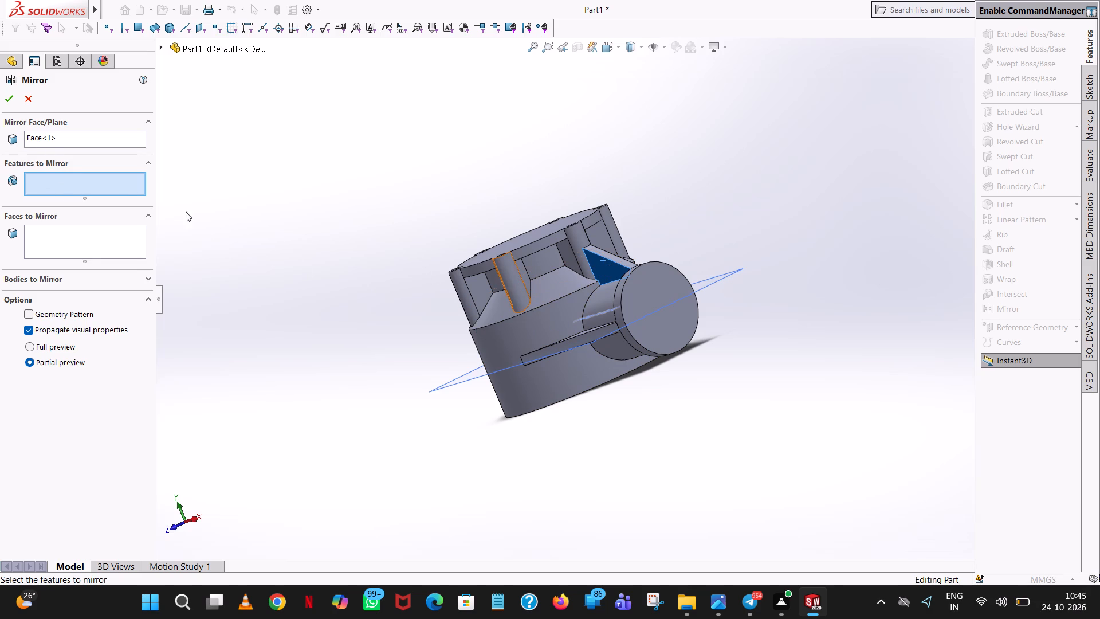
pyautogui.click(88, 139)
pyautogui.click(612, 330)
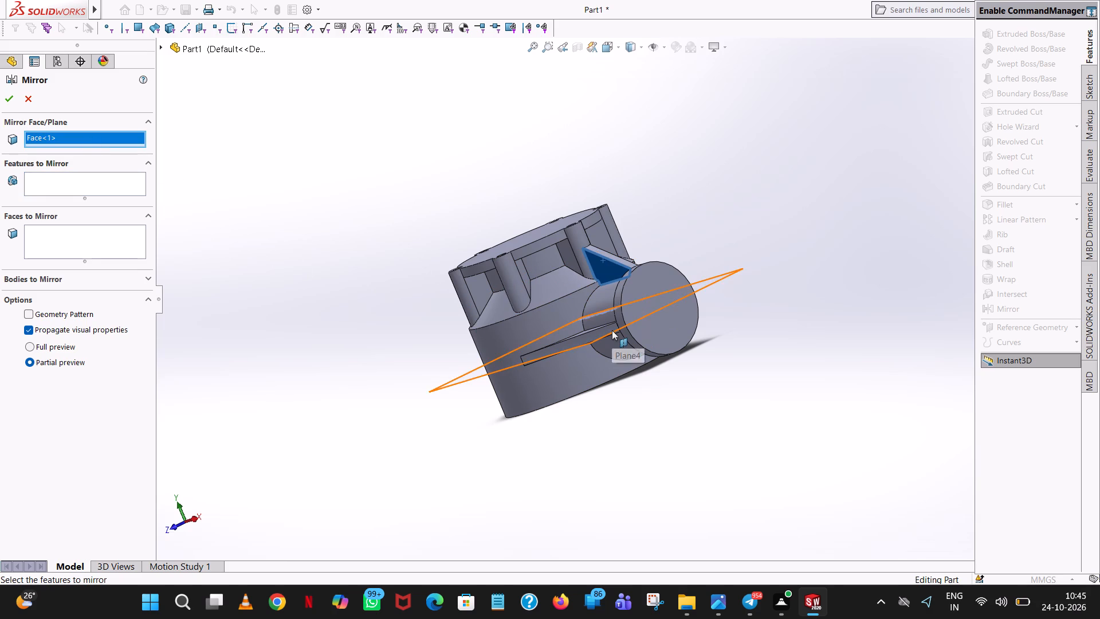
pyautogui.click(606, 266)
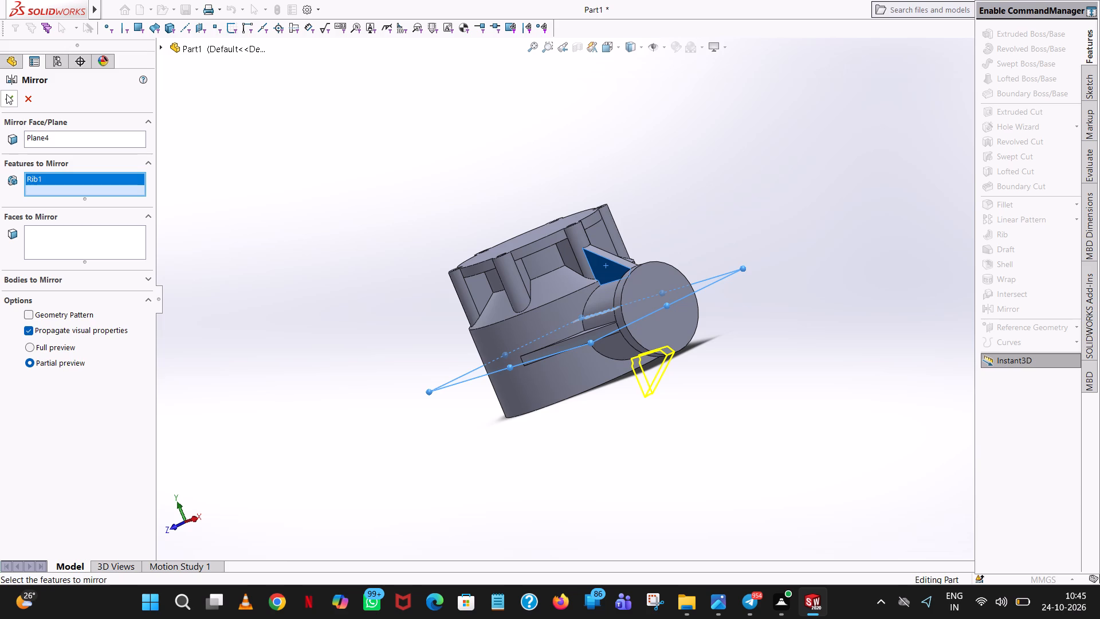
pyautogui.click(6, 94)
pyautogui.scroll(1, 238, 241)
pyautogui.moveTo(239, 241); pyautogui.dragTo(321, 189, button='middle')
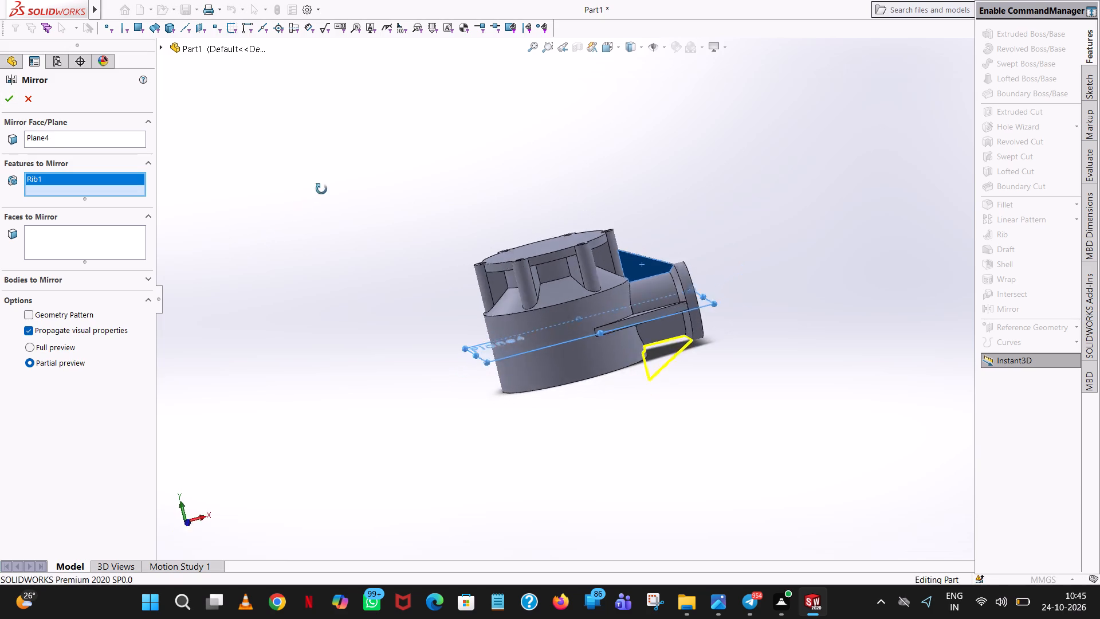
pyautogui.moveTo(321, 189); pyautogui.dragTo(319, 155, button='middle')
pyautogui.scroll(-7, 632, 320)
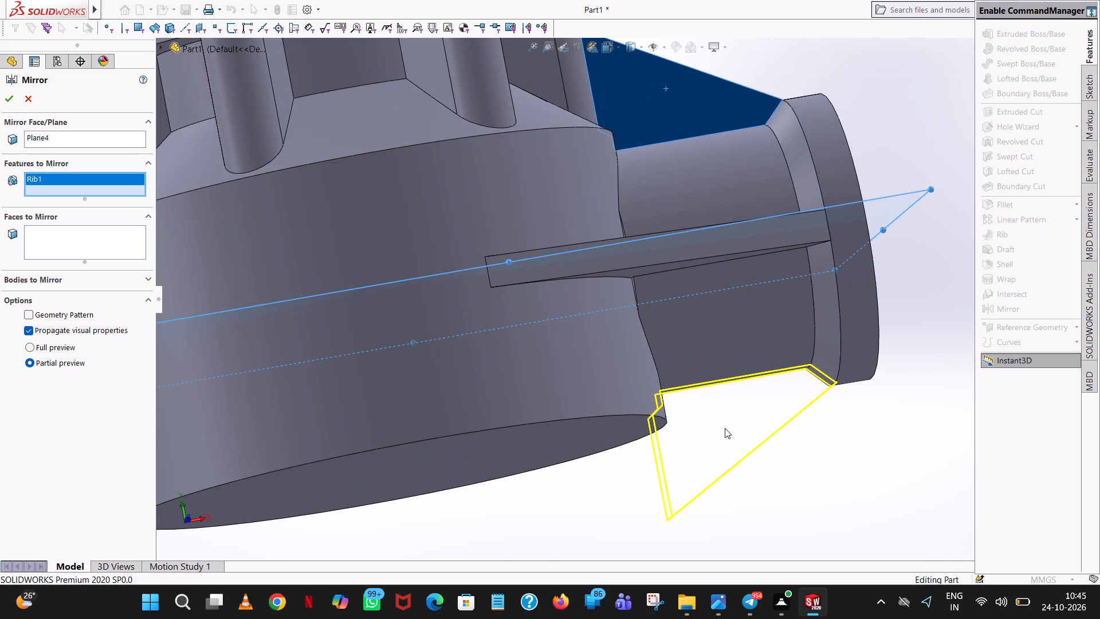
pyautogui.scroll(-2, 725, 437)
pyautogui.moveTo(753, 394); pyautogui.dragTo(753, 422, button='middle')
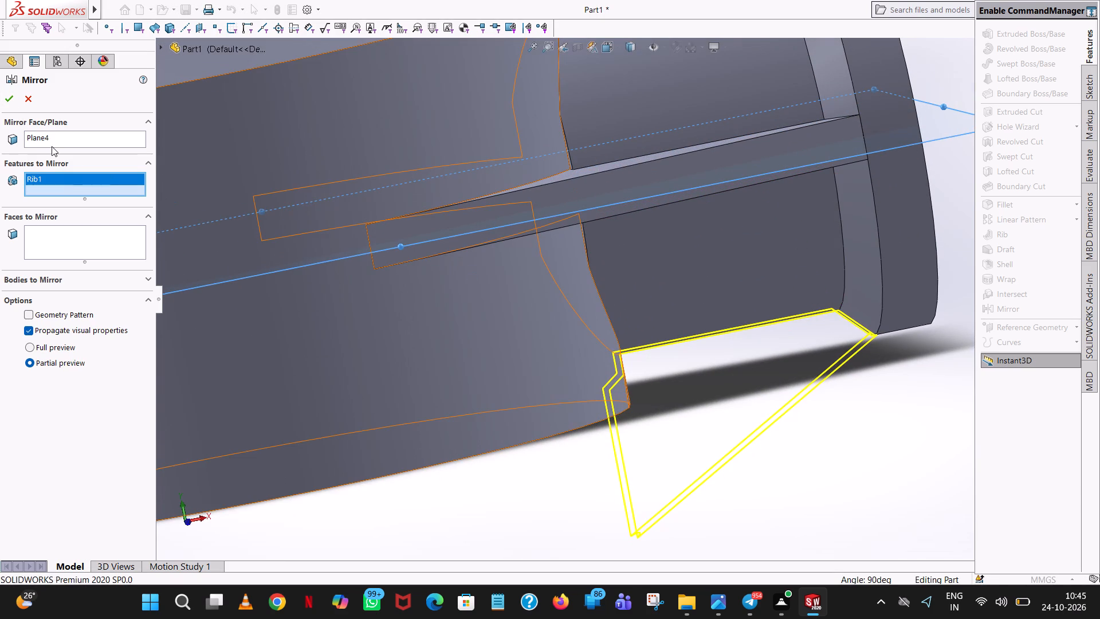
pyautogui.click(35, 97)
# Start a new sketch on the Front Plane.
pyautogui.scroll(5, 831, 398)
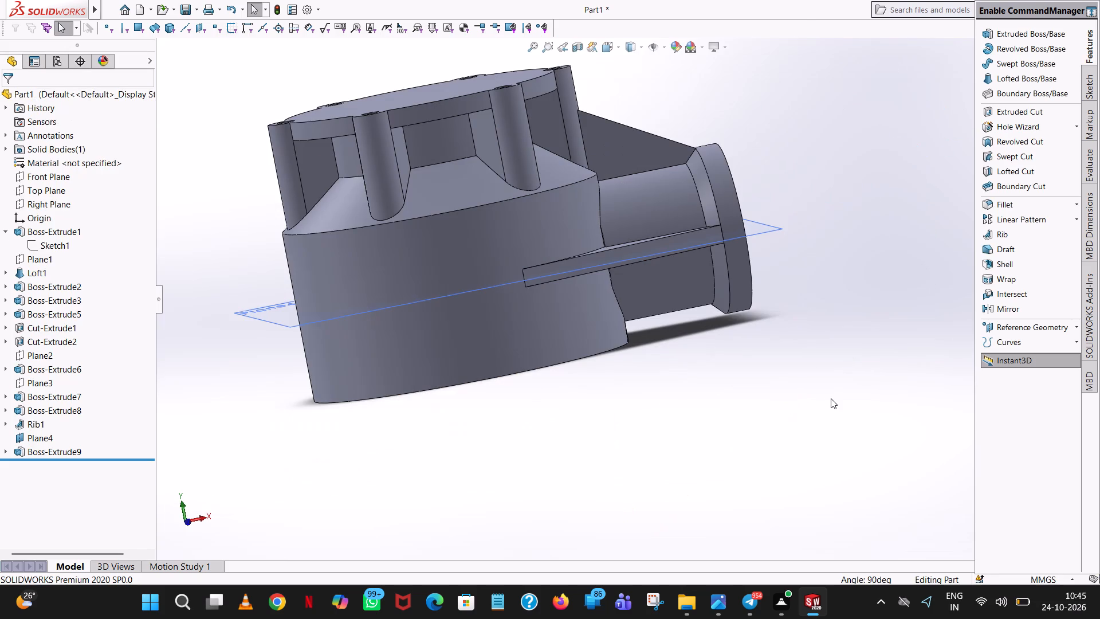
pyautogui.click(32, 178)
pyautogui.moveTo(214, 229); pyautogui.dragTo(233, 316, button='middle')
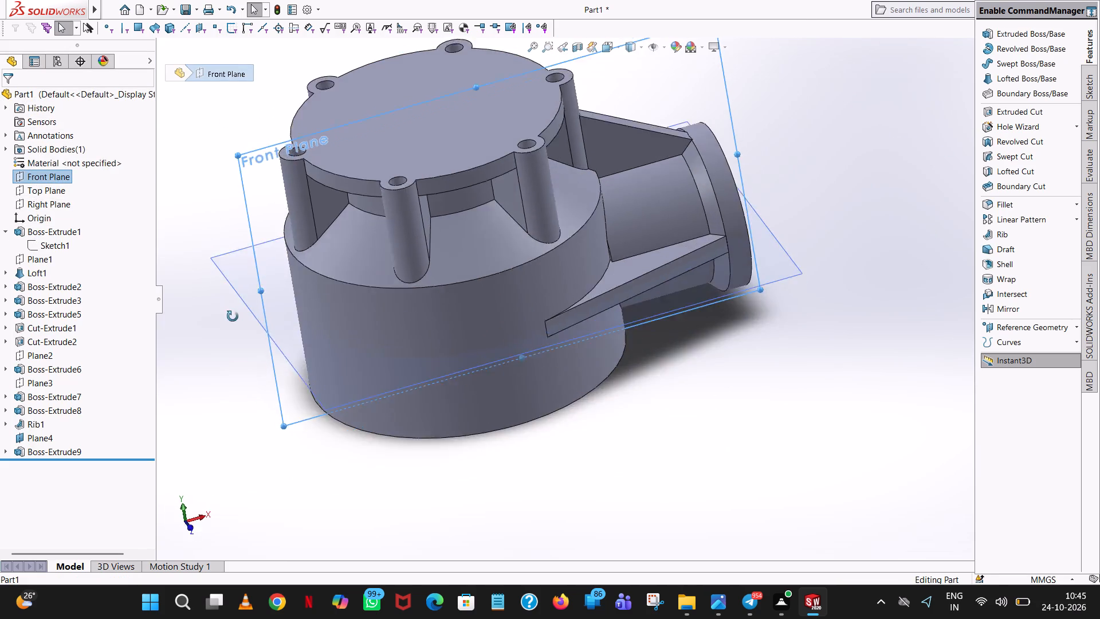
pyautogui.moveTo(233, 316); pyautogui.dragTo(147, 181, button='middle')
pyautogui.scroll(1, 250, 412)
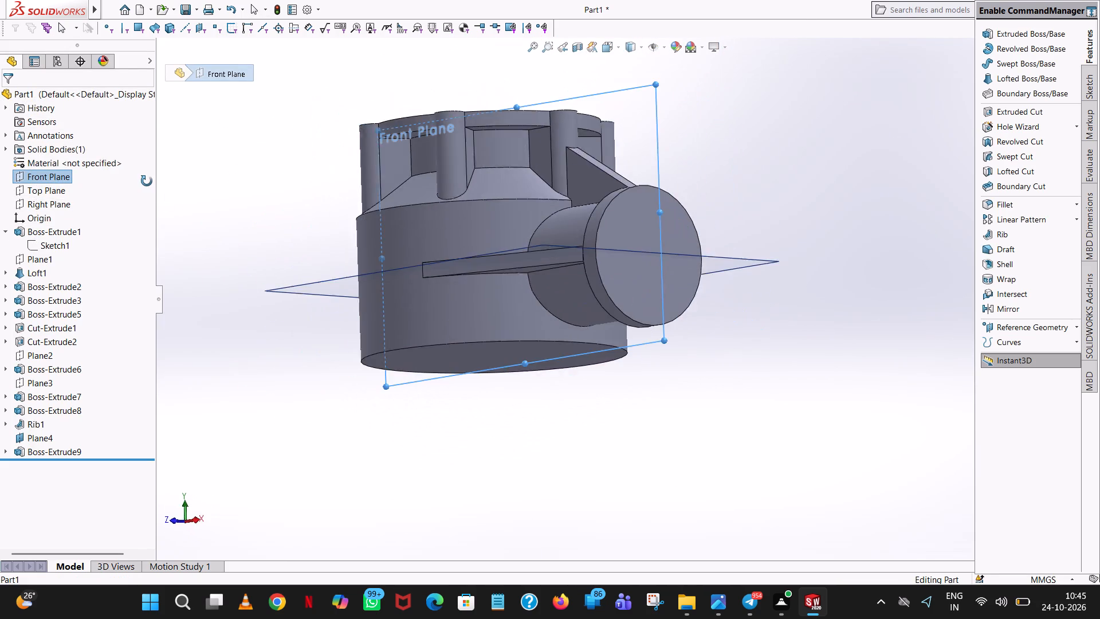
pyautogui.moveTo(147, 181); pyautogui.dragTo(234, 203, button='middle')
pyautogui.click(45, 175)
pyautogui.rightClick(45, 175)
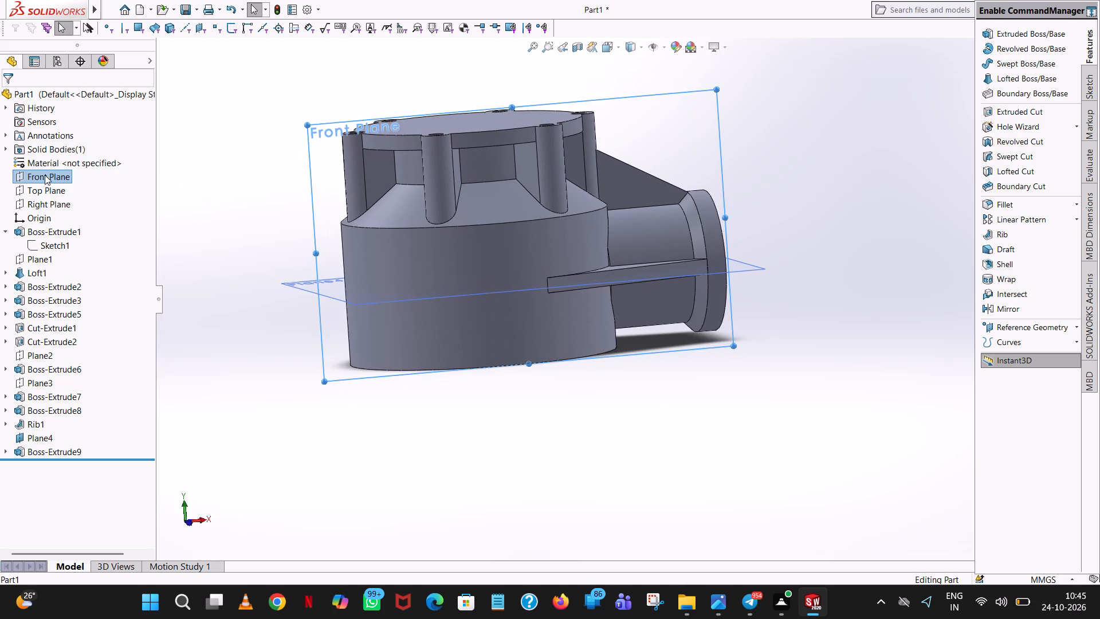
pyautogui.click(52, 159)
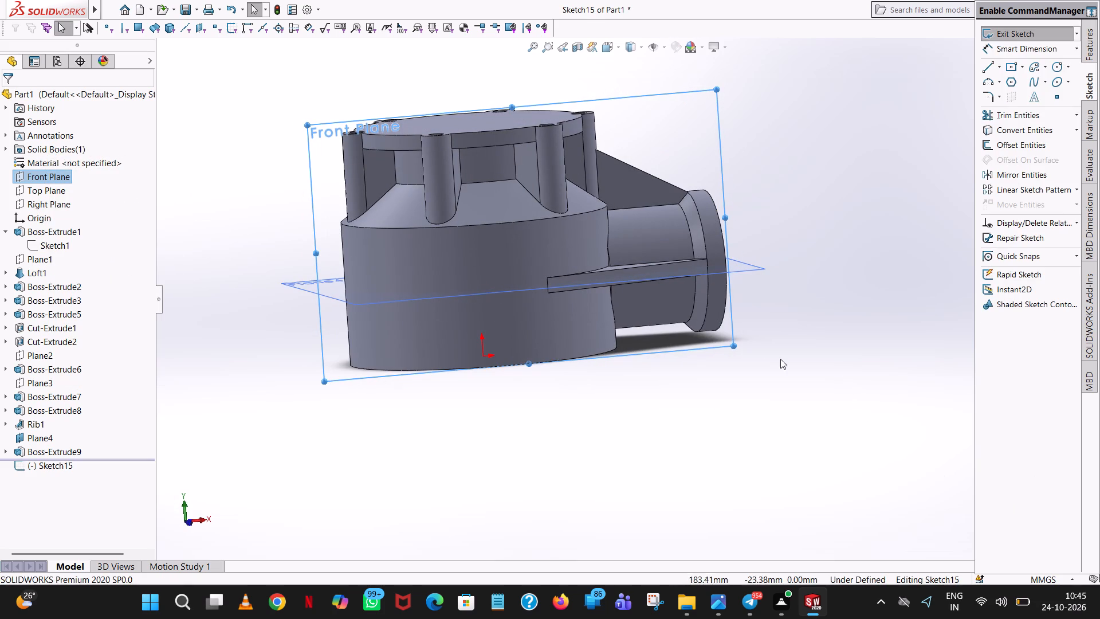
pyautogui.click(620, 43)
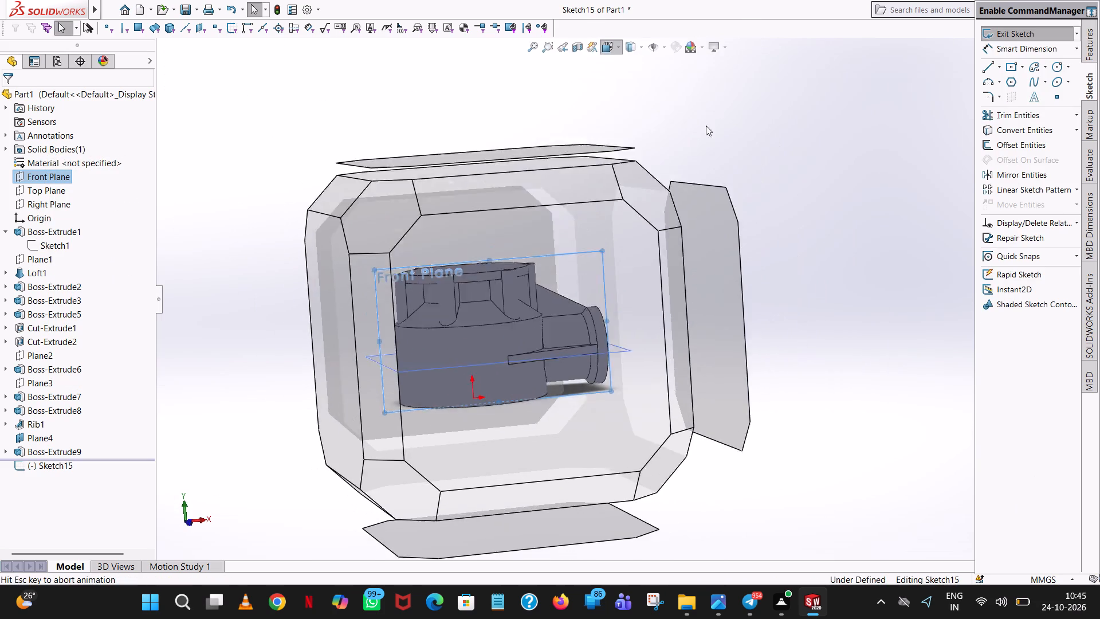
pyautogui.click(679, 111)
# Draw a closed outline beneath the side branch from the body's bottom corner along the flange bevel, extending about 3.3 mm into the body with an 8.5 mm vertical end.
pyautogui.click(989, 69)
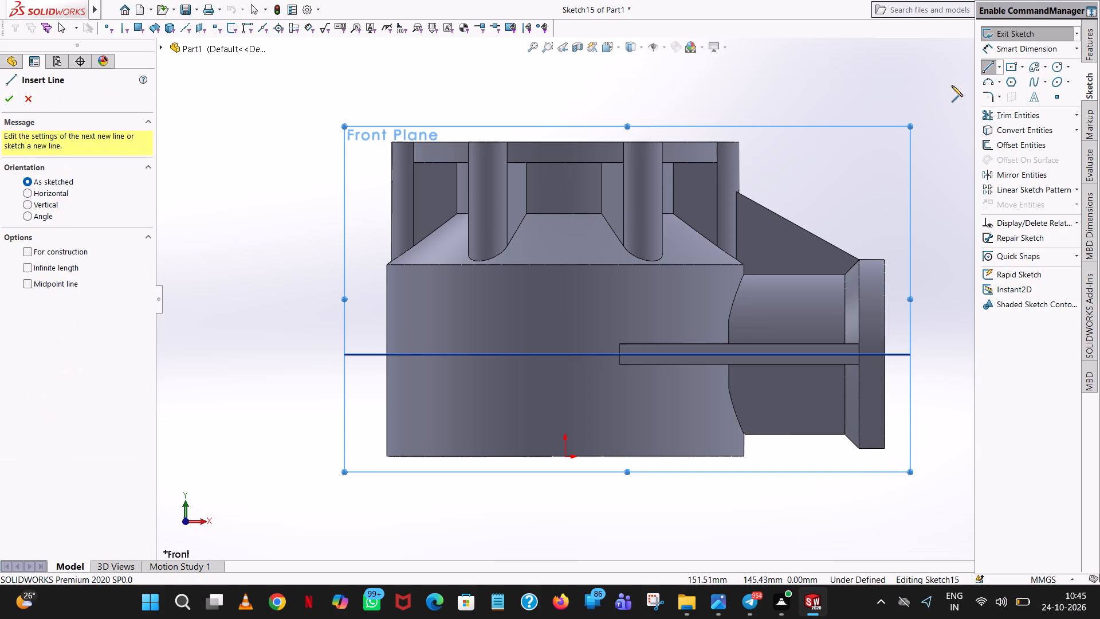
pyautogui.click(745, 457)
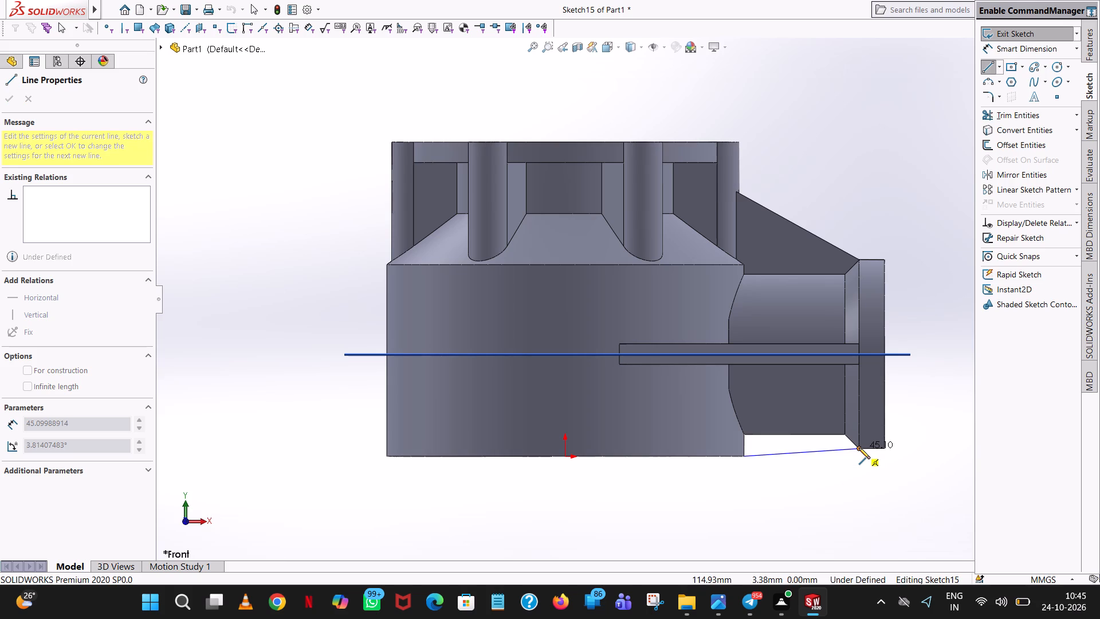
pyautogui.click(859, 448)
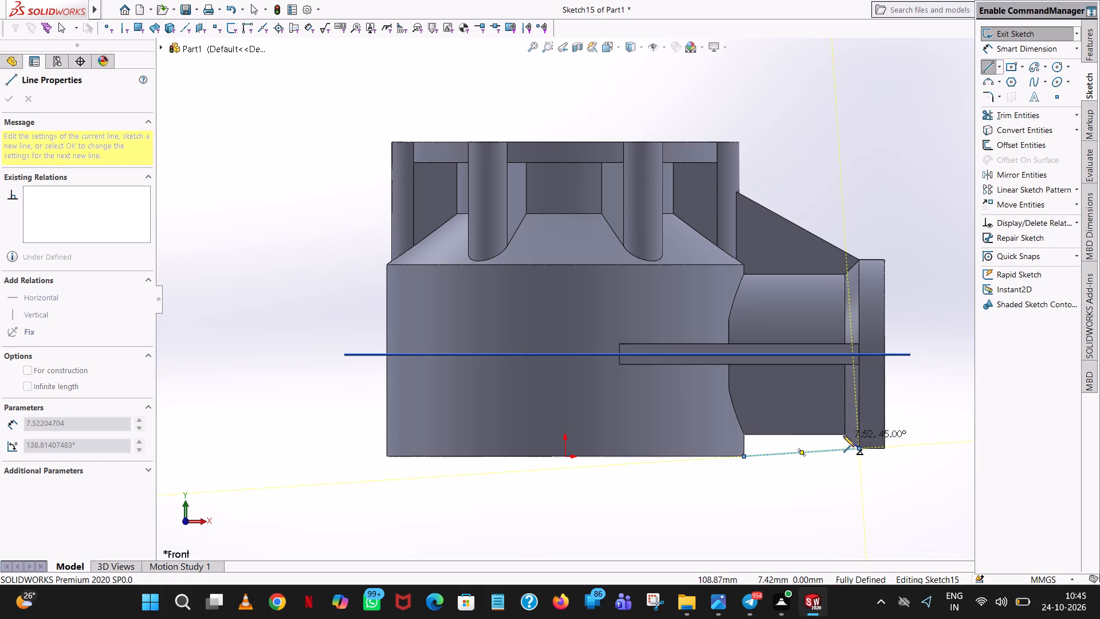
pyautogui.click(844, 436)
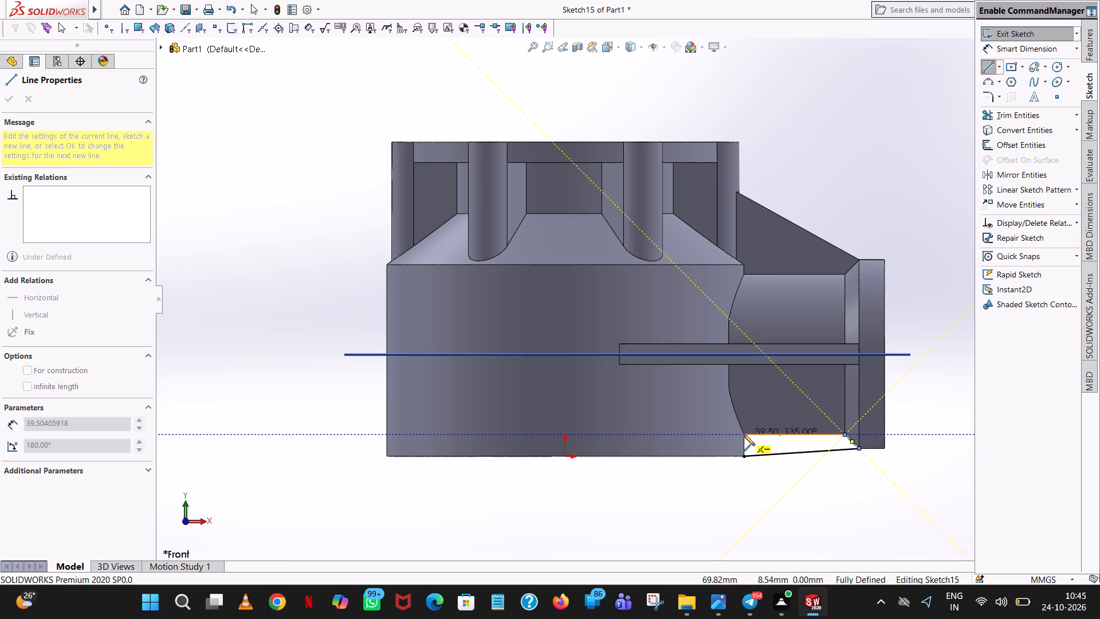
pyautogui.scroll(-8, 744, 434)
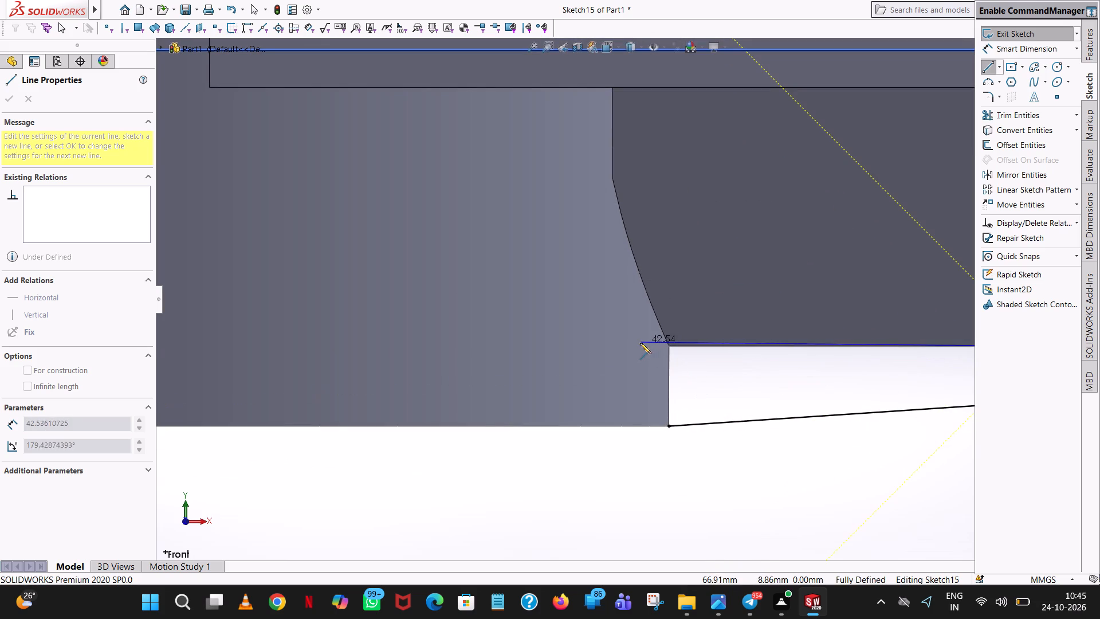
pyautogui.click(638, 345)
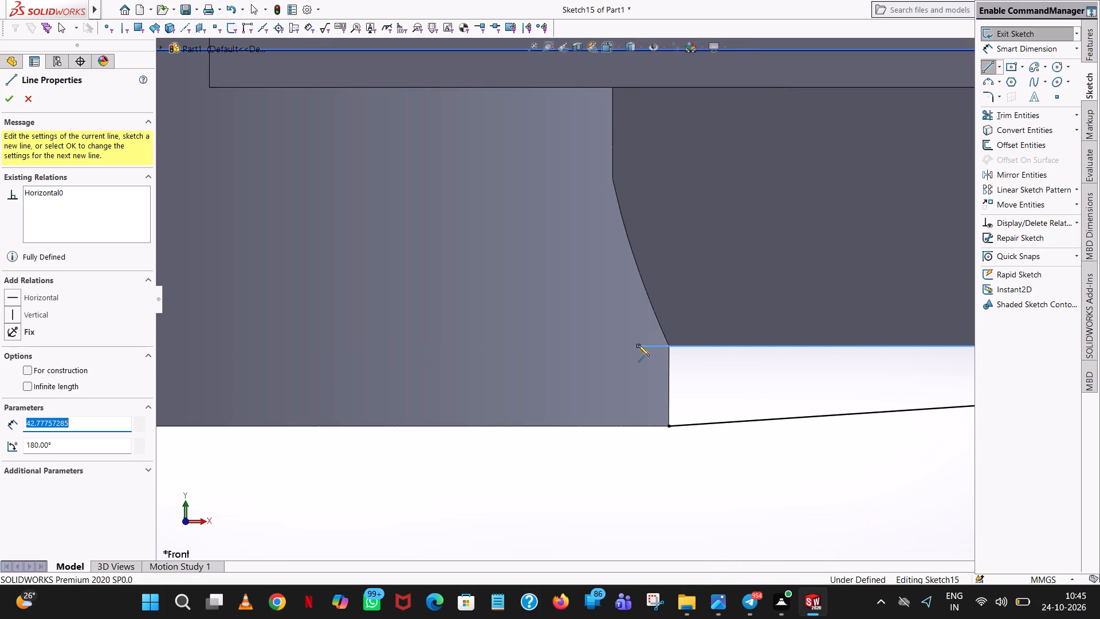
pyautogui.click(638, 426)
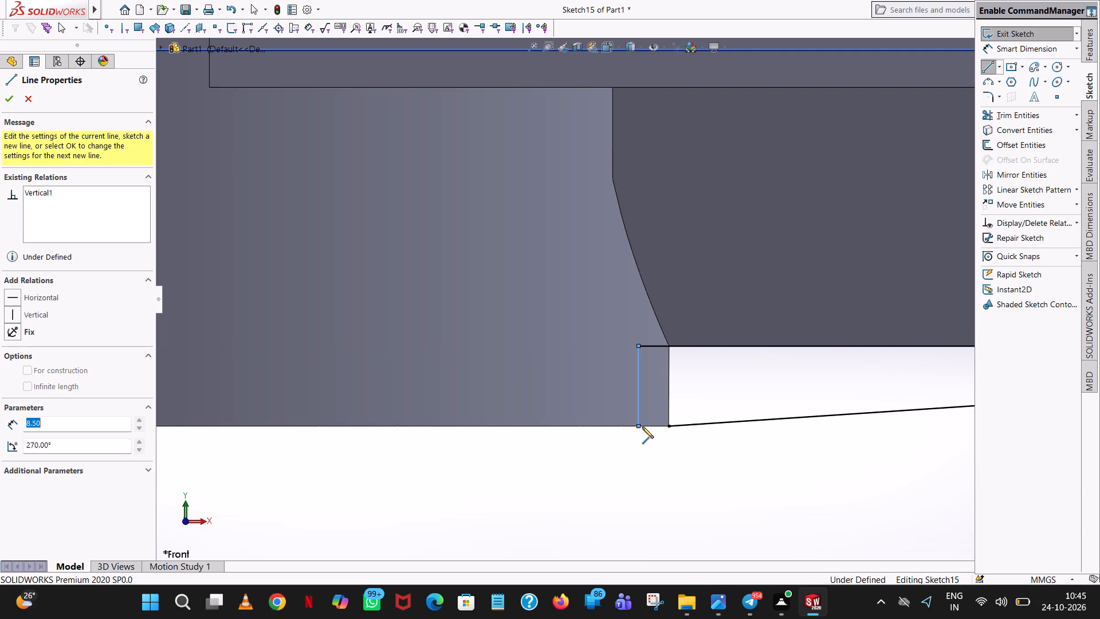
pyautogui.click(667, 426)
pyautogui.rightClick(667, 426)
pyautogui.click(707, 430)
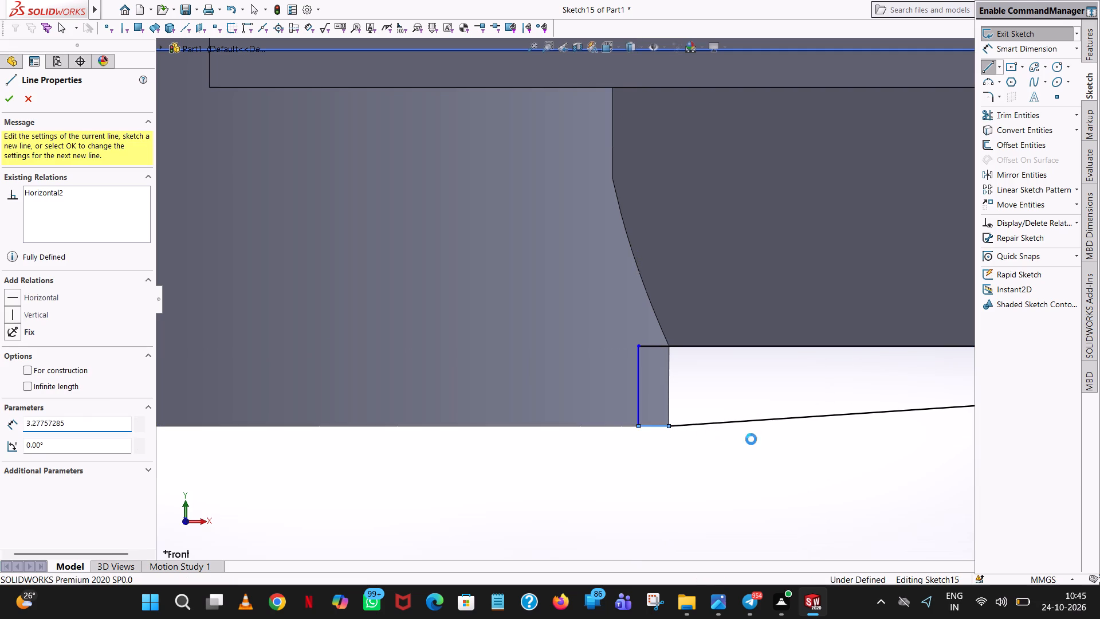
# Extrude the closed outline beneath the side branch 8 mm with a Mid Plane end condition and Merge result turned off.
pyautogui.scroll(6, 845, 457)
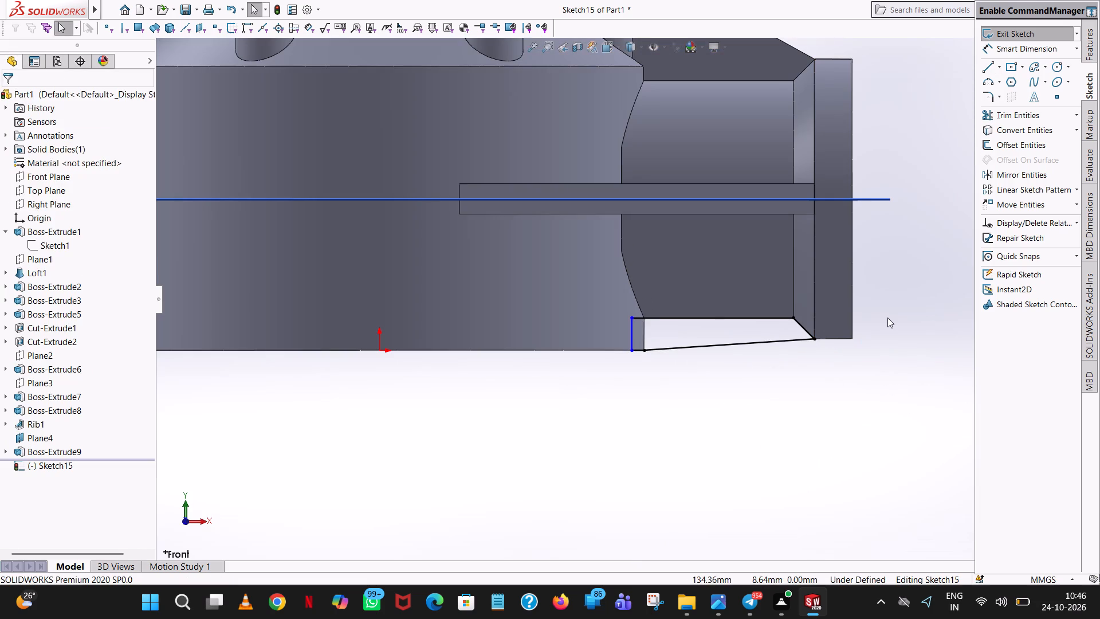
pyautogui.moveTo(886, 318); pyautogui.dragTo(769, 243, button='middle')
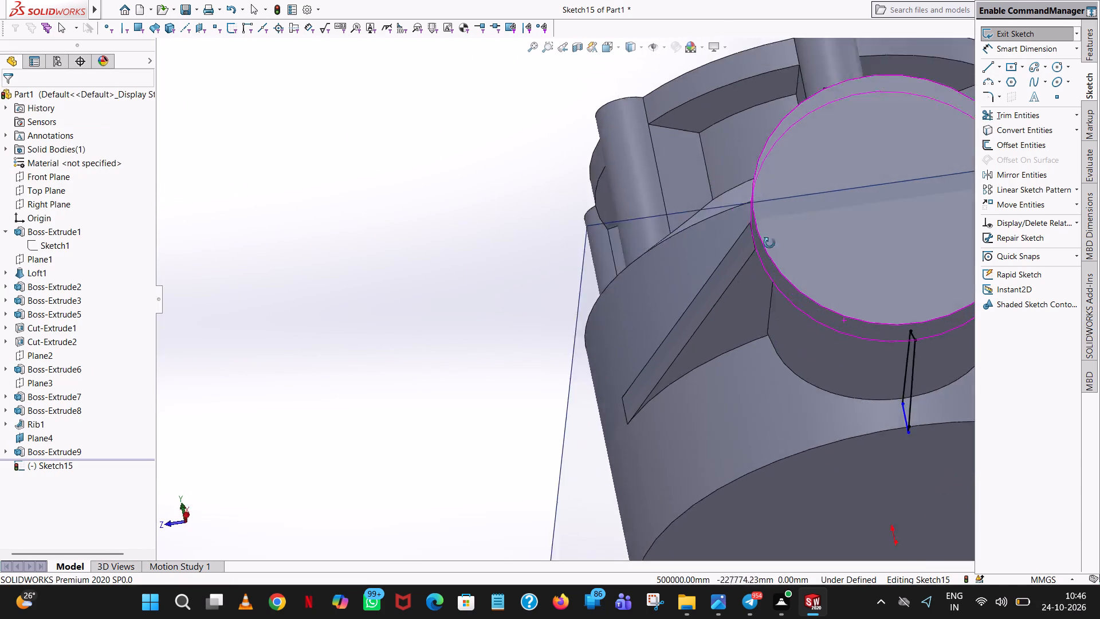
pyautogui.moveTo(769, 243); pyautogui.dragTo(797, 143, button='middle')
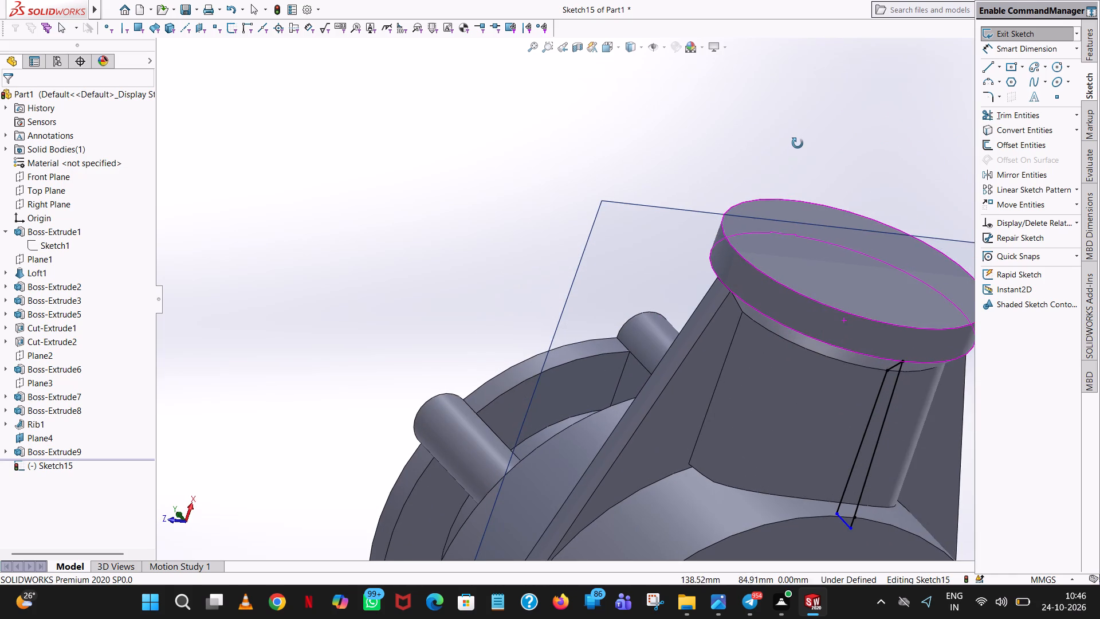
pyautogui.moveTo(797, 143); pyautogui.dragTo(842, 241, button='middle')
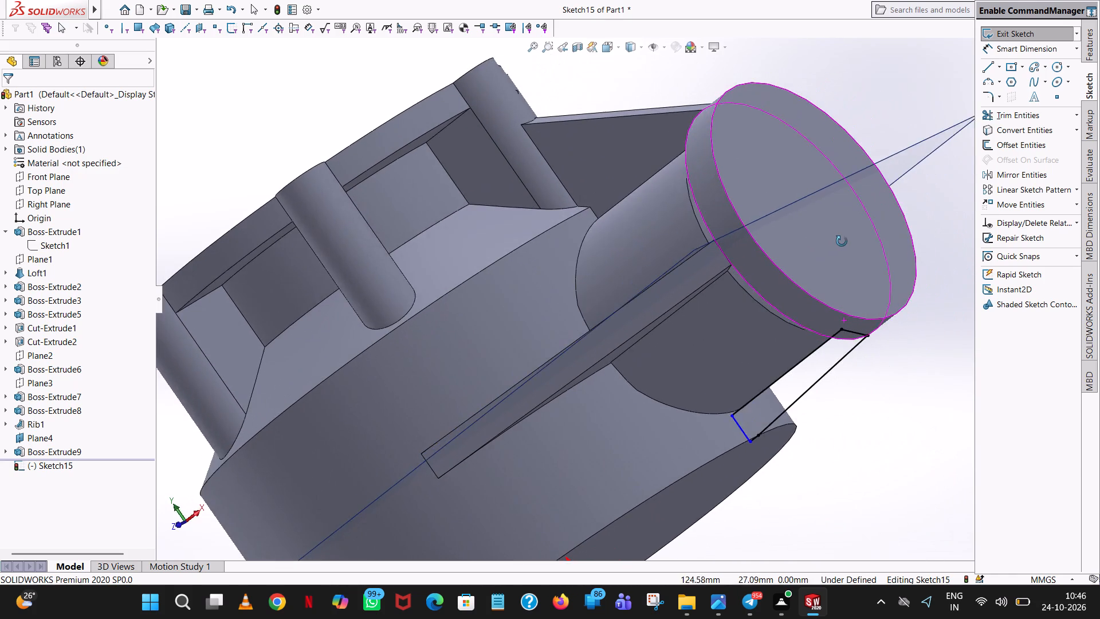
pyautogui.moveTo(842, 241); pyautogui.dragTo(866, 231, button='middle')
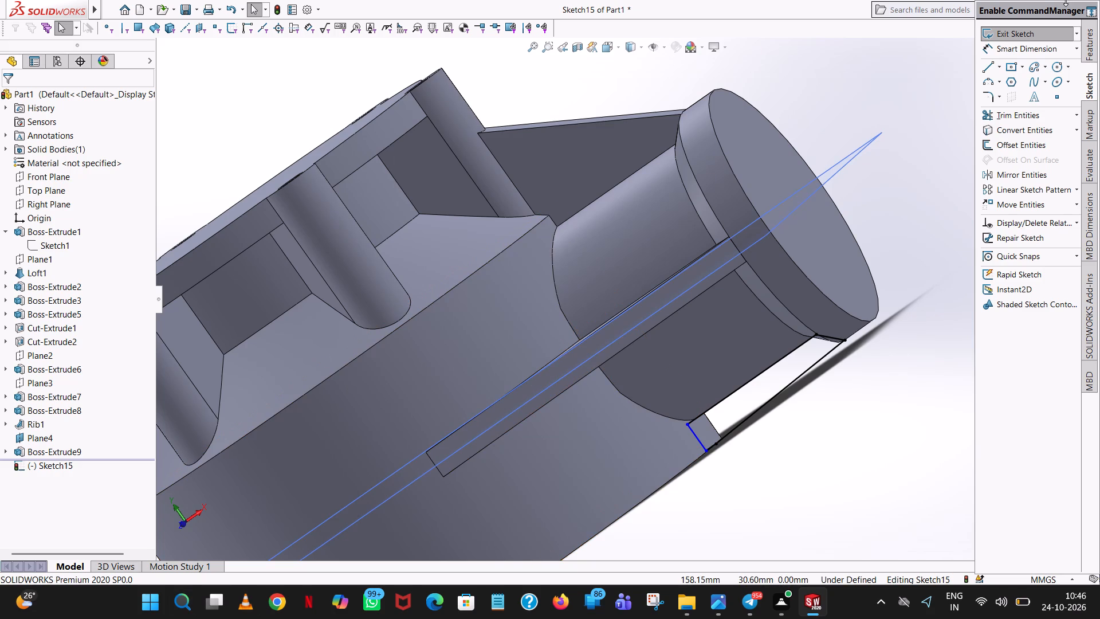
pyautogui.click(1067, 52)
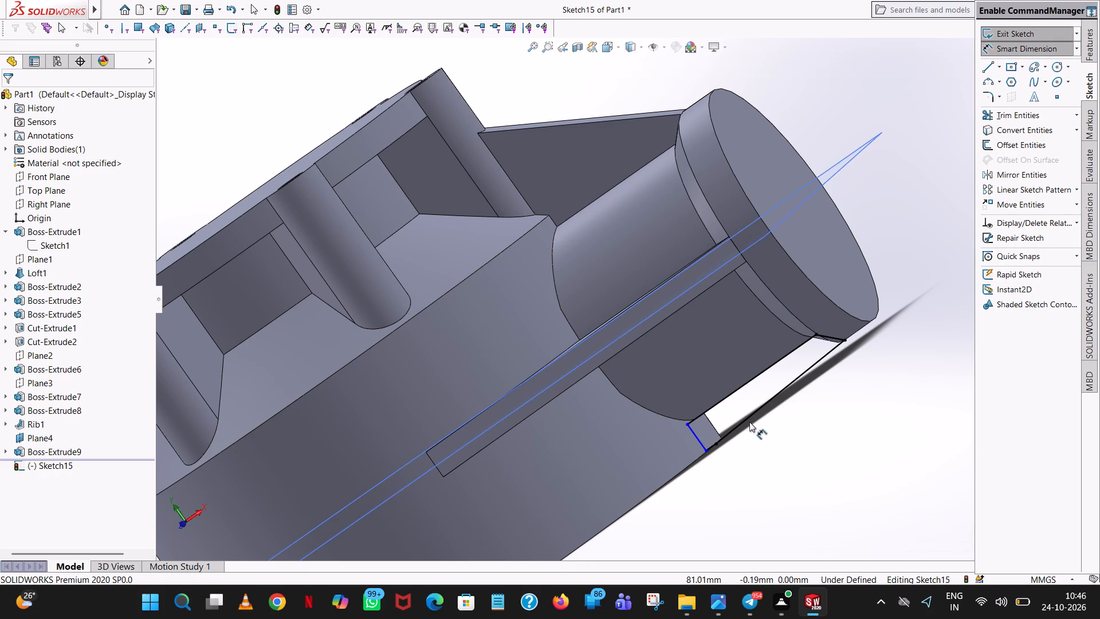
pyautogui.click(1087, 42)
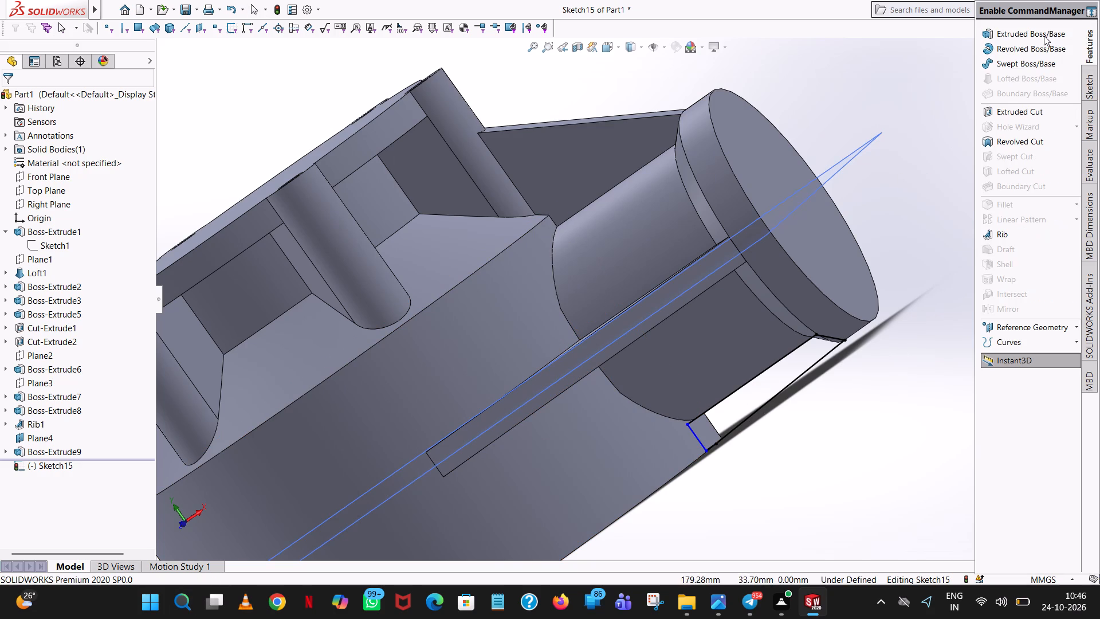
pyautogui.click(1044, 34)
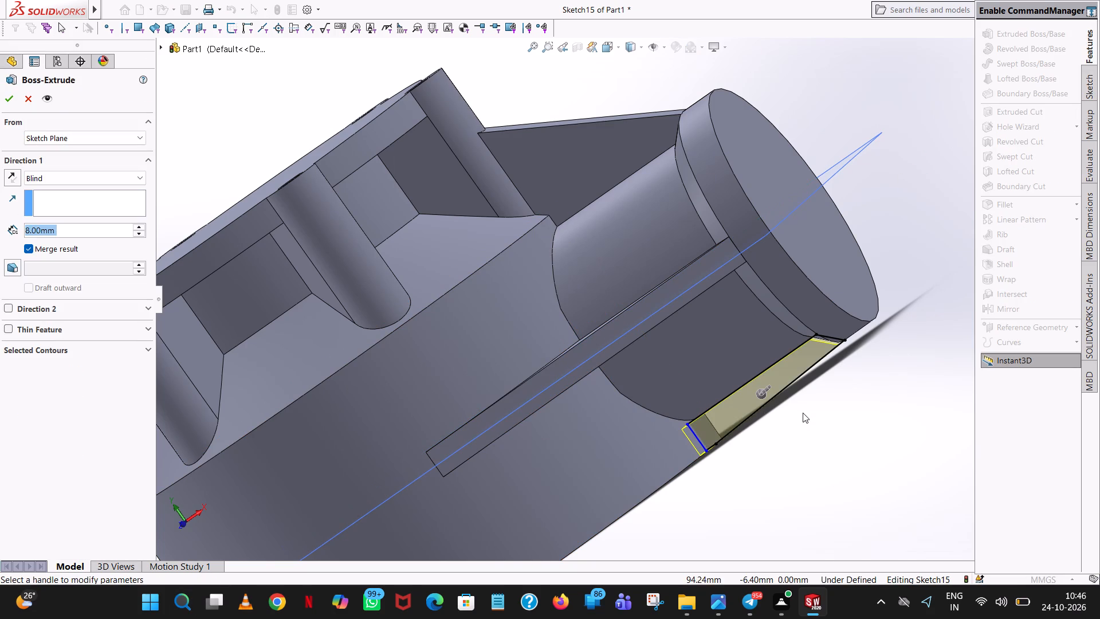
pyautogui.scroll(1, 789, 417)
pyautogui.moveTo(773, 421); pyautogui.dragTo(695, 421, button='middle')
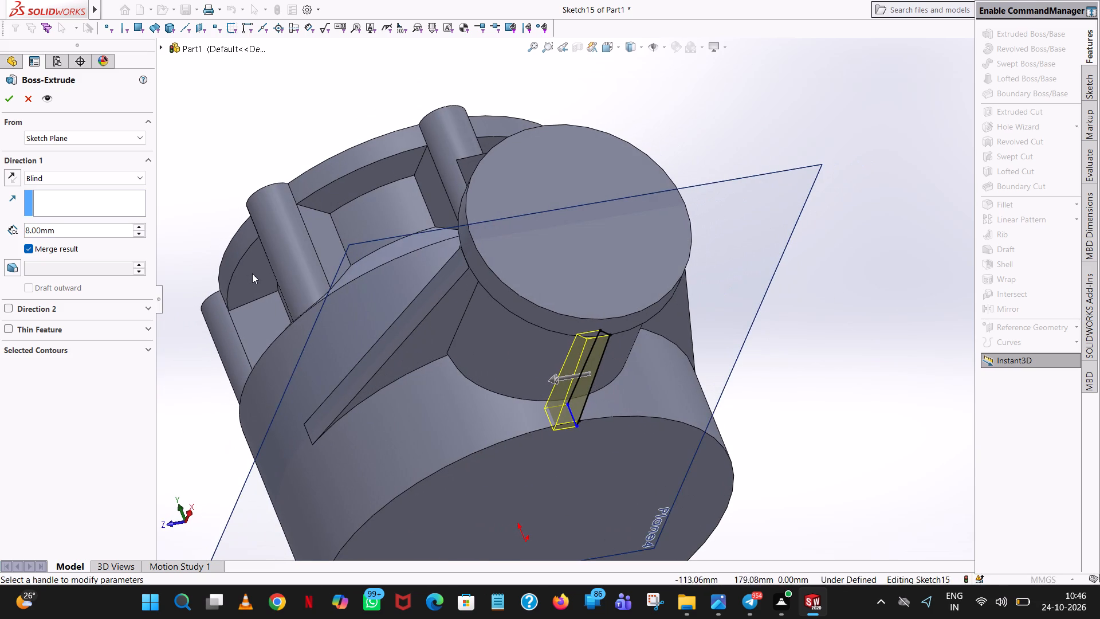
pyautogui.click(109, 178)
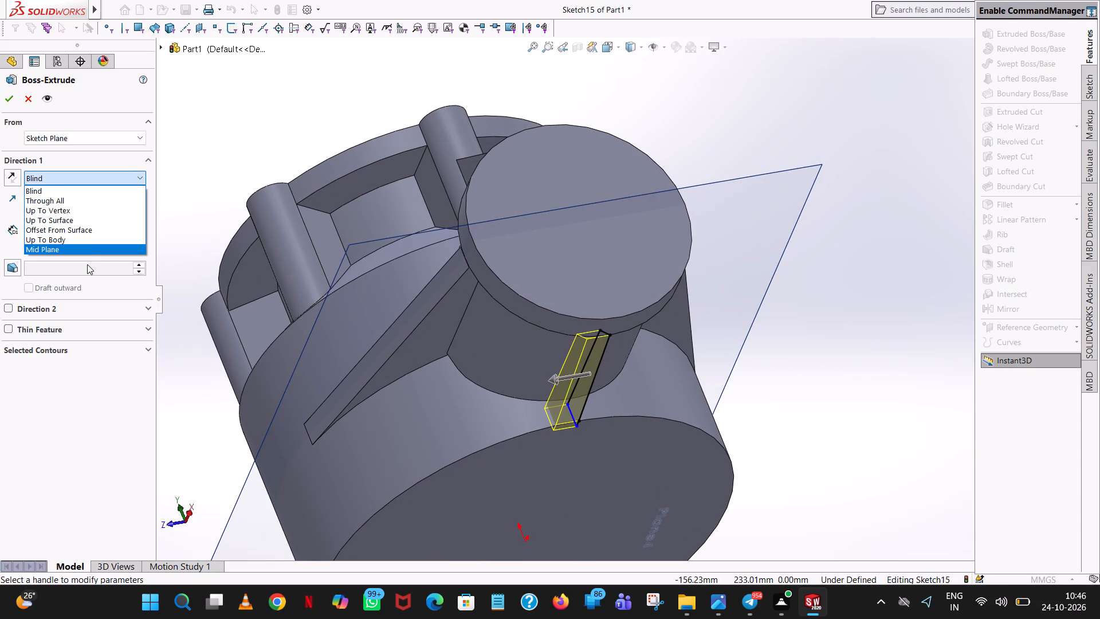
pyautogui.click(90, 253)
pyautogui.click(3, 96)
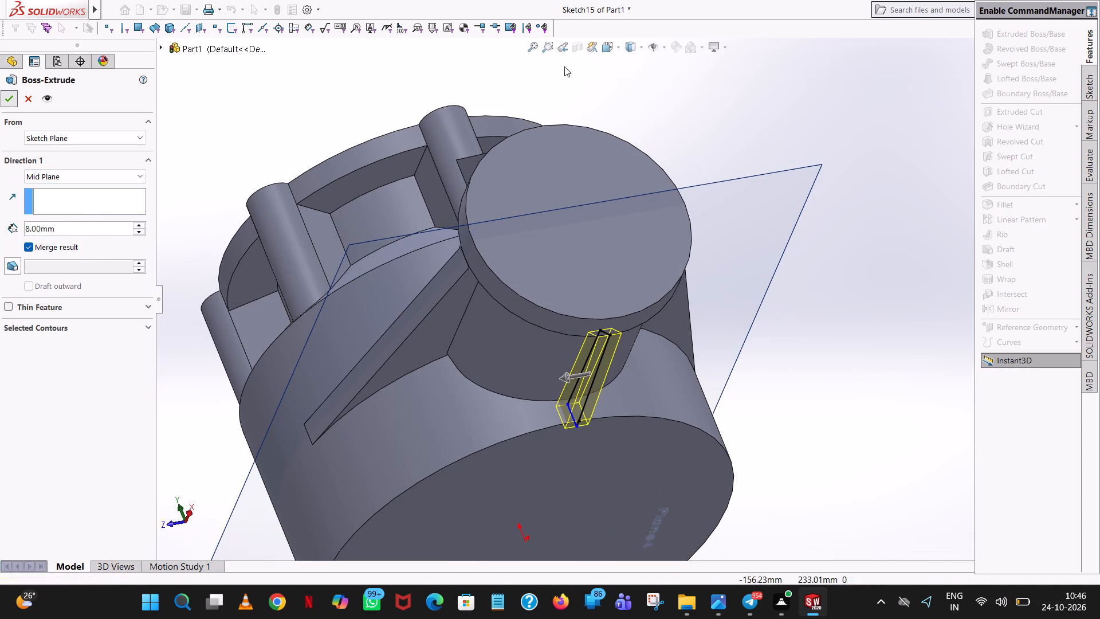
pyautogui.click(716, 106)
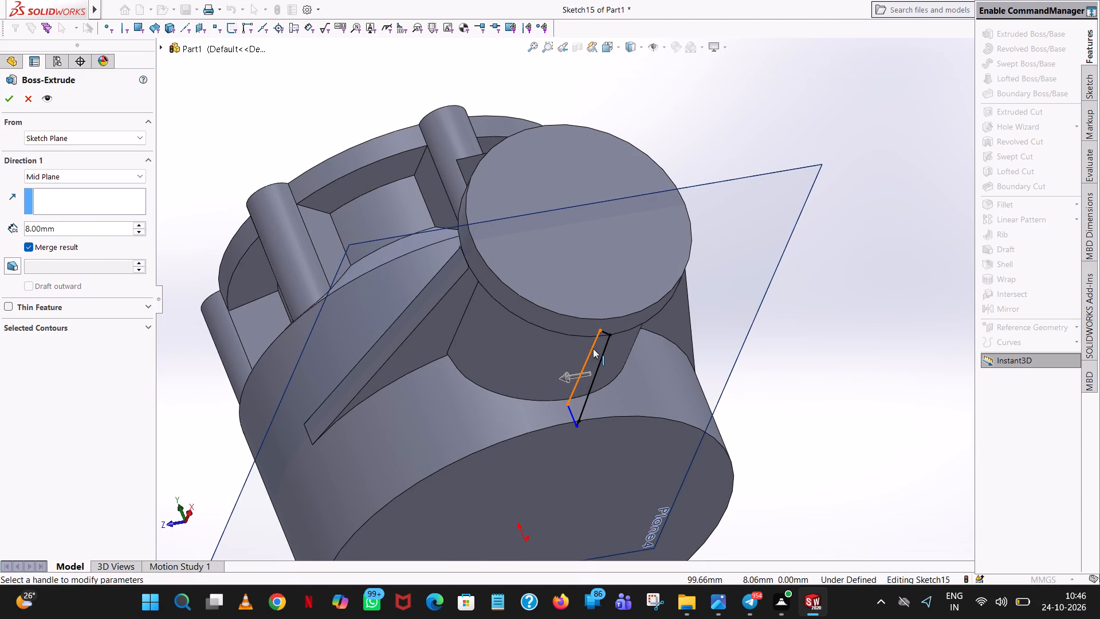
pyautogui.click(594, 351)
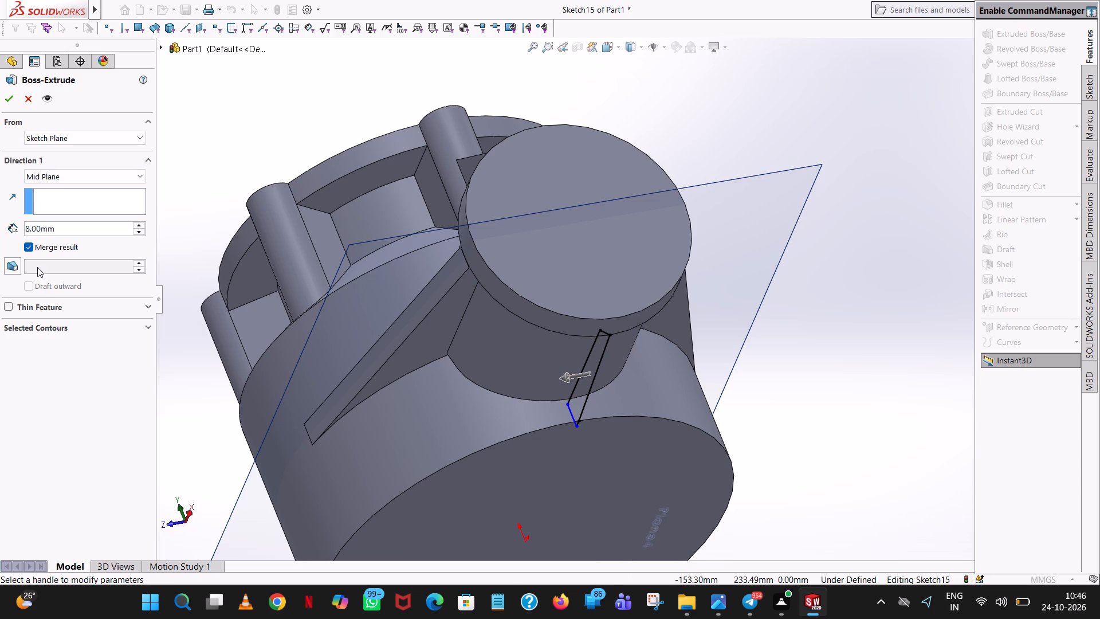
pyautogui.click(27, 249)
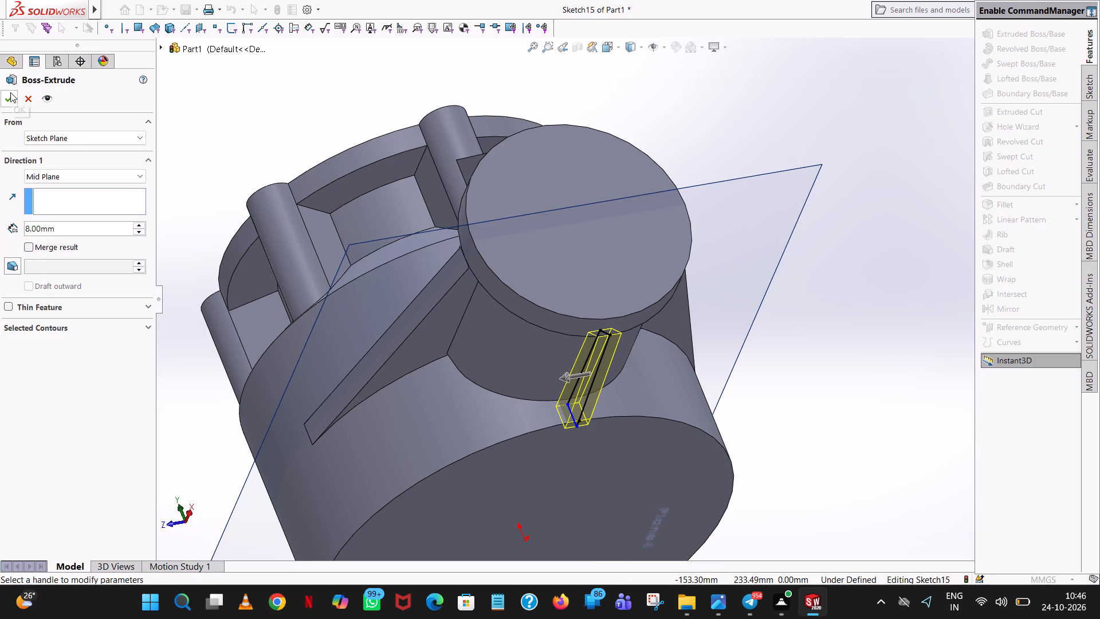
pyautogui.click(10, 92)
pyautogui.click(744, 72)
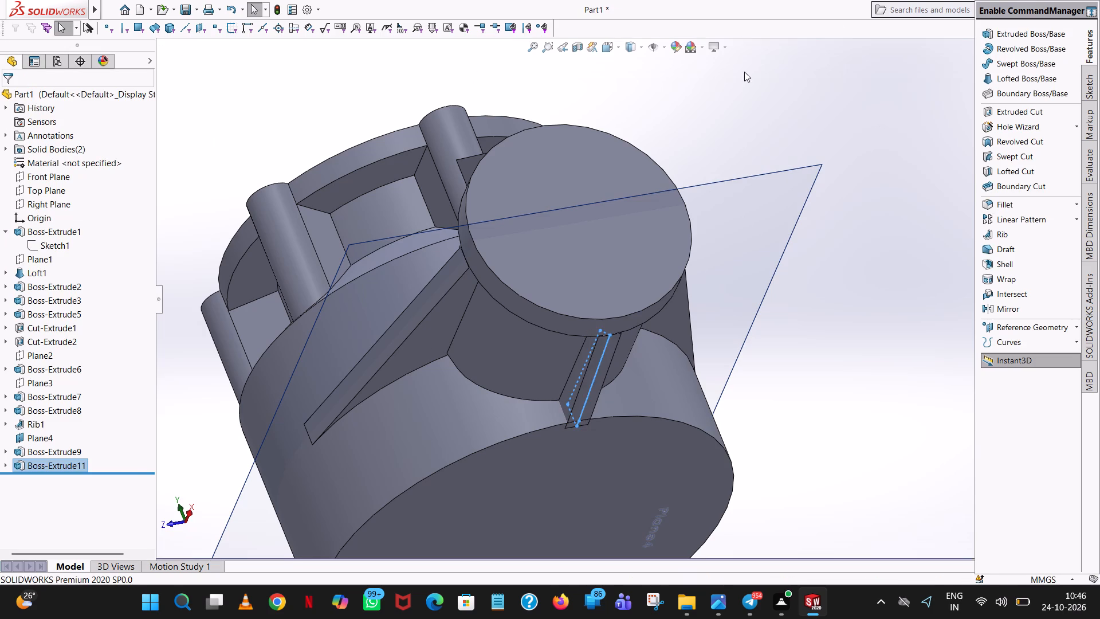
# Examine the new lower rib where it meets the round body's bottom edge and the side branch's flange.
pyautogui.scroll(2, 787, 83)
pyautogui.moveTo(788, 87); pyautogui.dragTo(886, 63, button='middle')
pyautogui.moveTo(874, 71); pyautogui.dragTo(867, 74, button='middle')
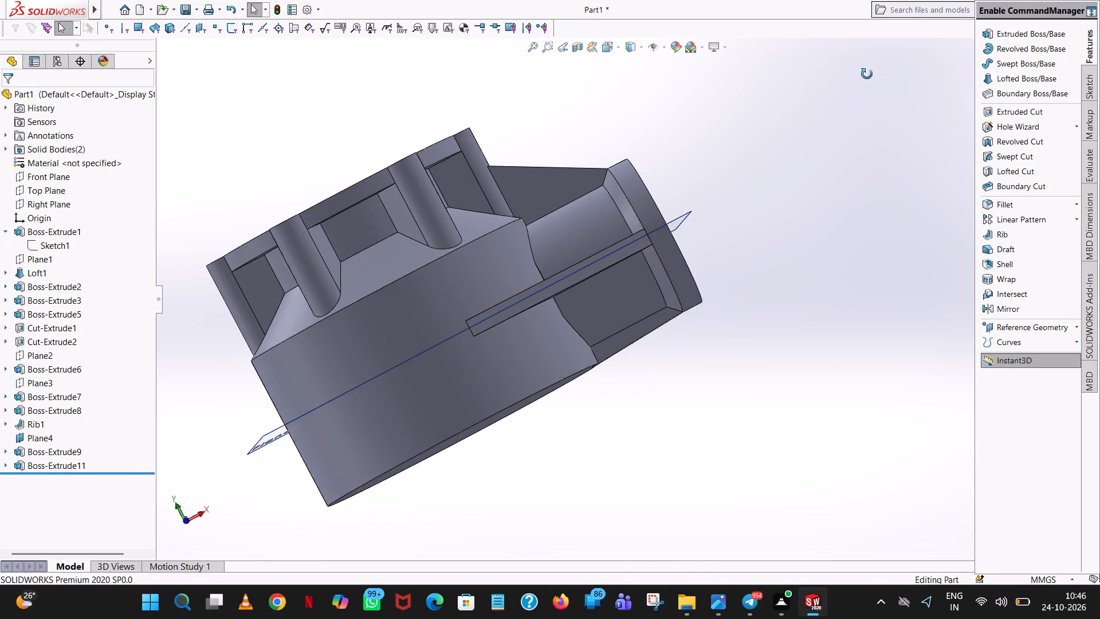
pyautogui.moveTo(867, 74); pyautogui.dragTo(869, 73, button='middle')
pyautogui.scroll(1, 865, 76)
pyautogui.scroll(-6, 704, 288)
pyautogui.moveTo(548, 366); pyautogui.dragTo(524, 268, button='middle')
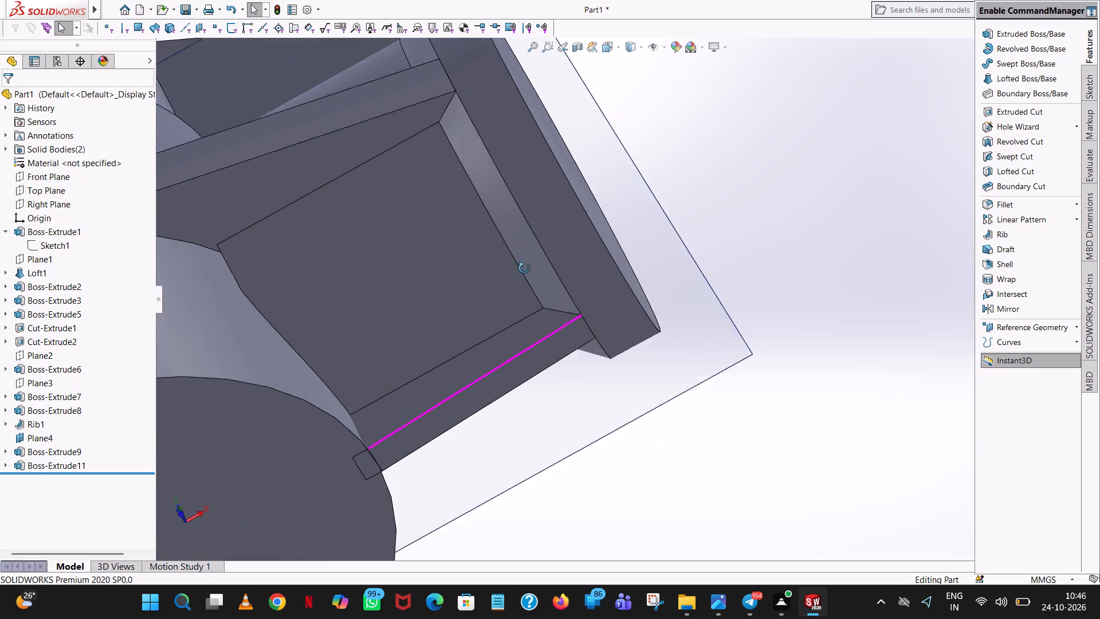
pyautogui.moveTo(524, 268); pyautogui.dragTo(524, 256, button='middle')
pyautogui.scroll(1, 517, 266)
pyautogui.scroll(-8, 419, 438)
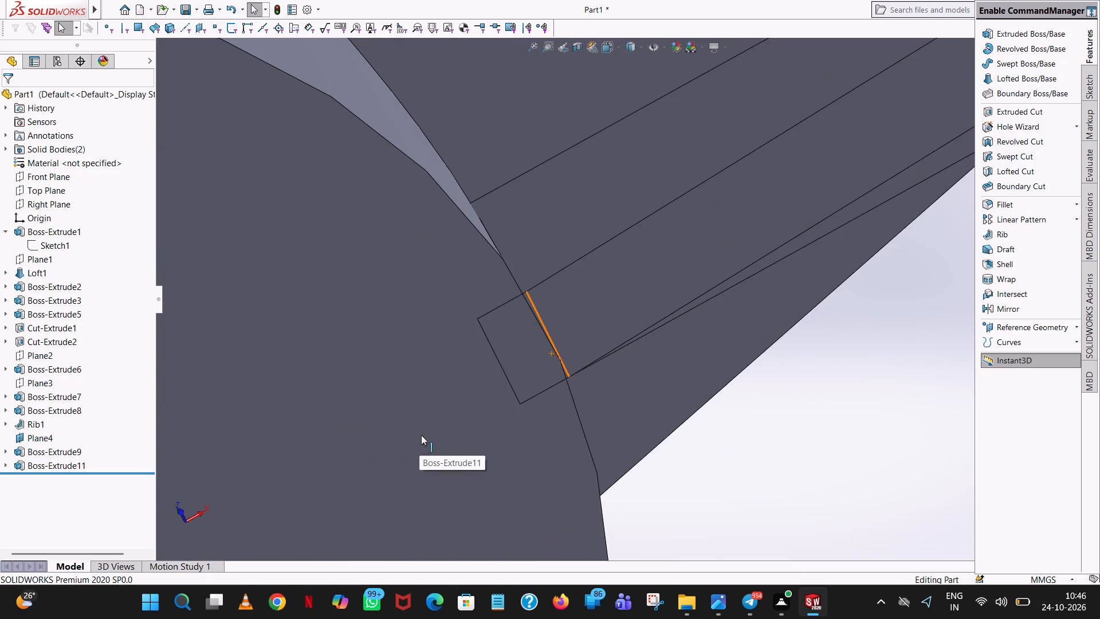
pyautogui.moveTo(565, 245); pyautogui.dragTo(596, 336, button='middle')
pyautogui.scroll(8, 600, 273)
pyautogui.scroll(2, 675, 213)
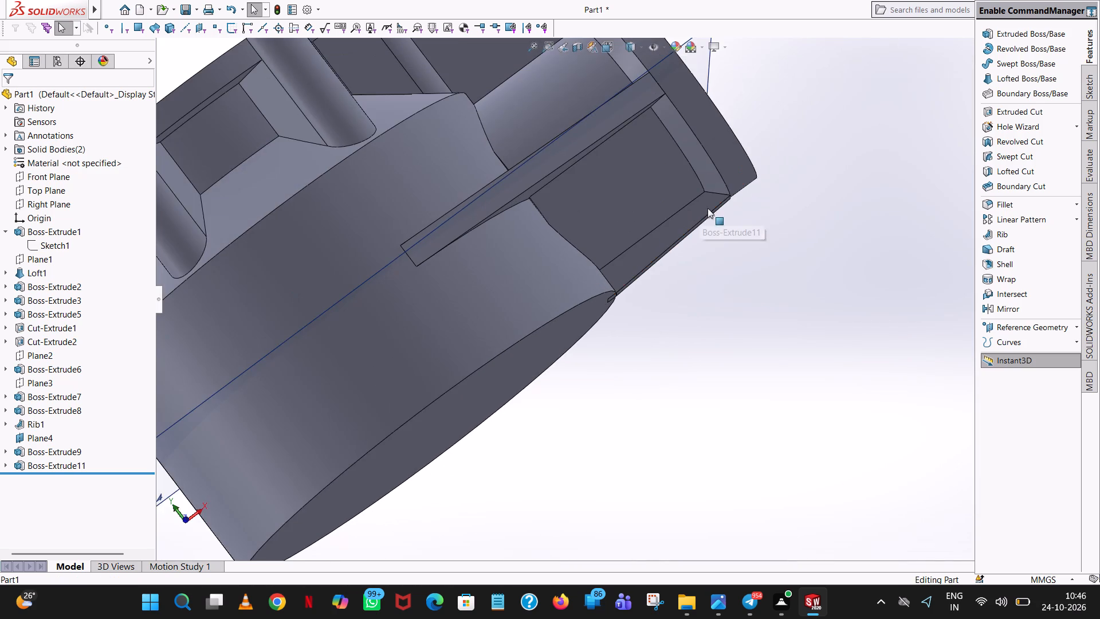
pyautogui.moveTo(712, 214); pyautogui.dragTo(698, 195, button='middle')
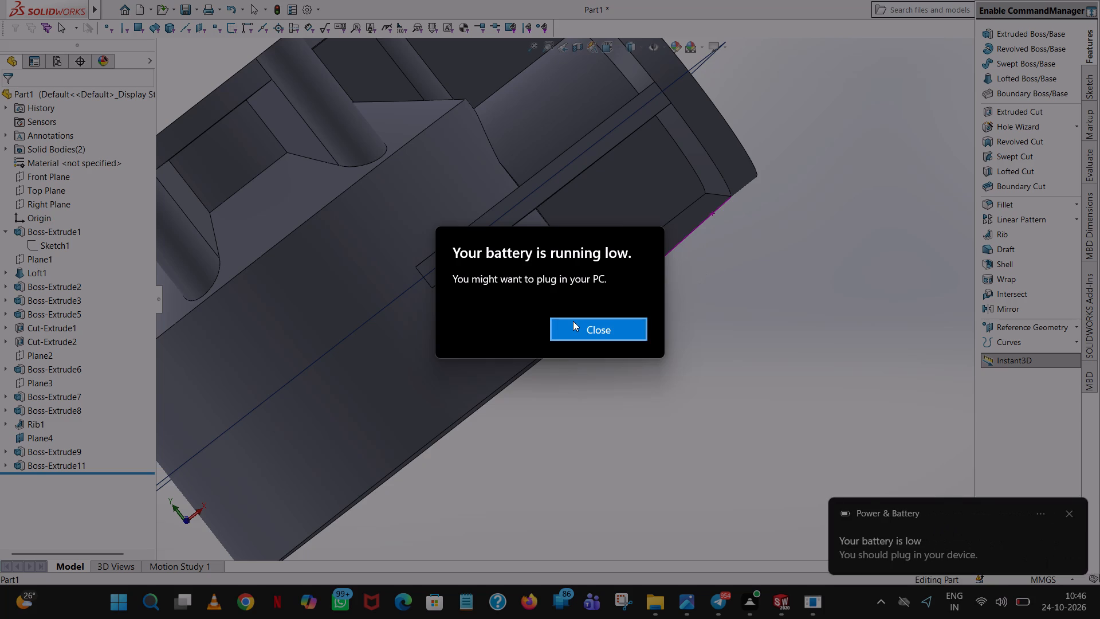
# Dismiss the low-battery notice.
pyautogui.click(605, 323)
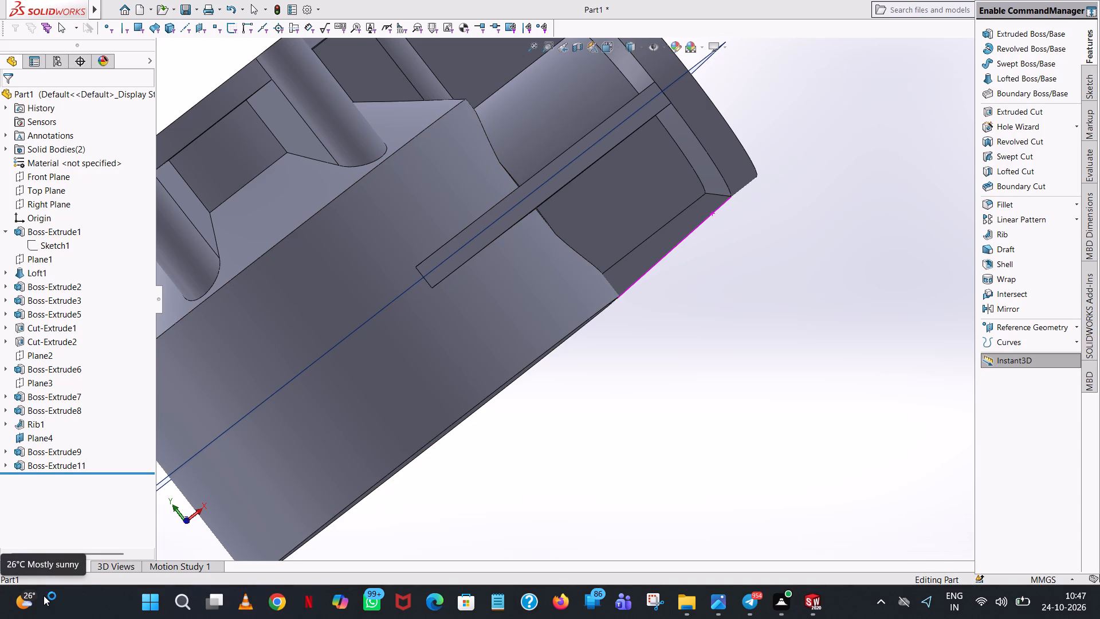
# Hide Plane4, the horizontal plane through the side branch.
pyautogui.scroll(3, 649, 319)
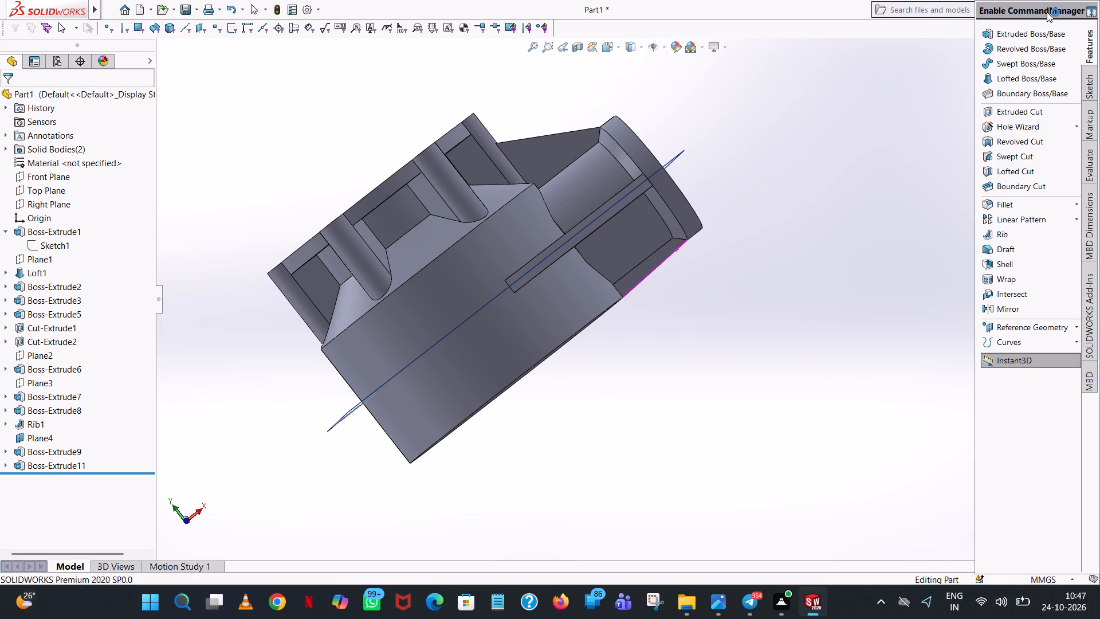
pyautogui.scroll(3, 724, 101)
pyautogui.scroll(1, 664, 241)
pyautogui.moveTo(664, 242); pyautogui.dragTo(738, 154, button='middle')
pyautogui.scroll(-1, 667, 247)
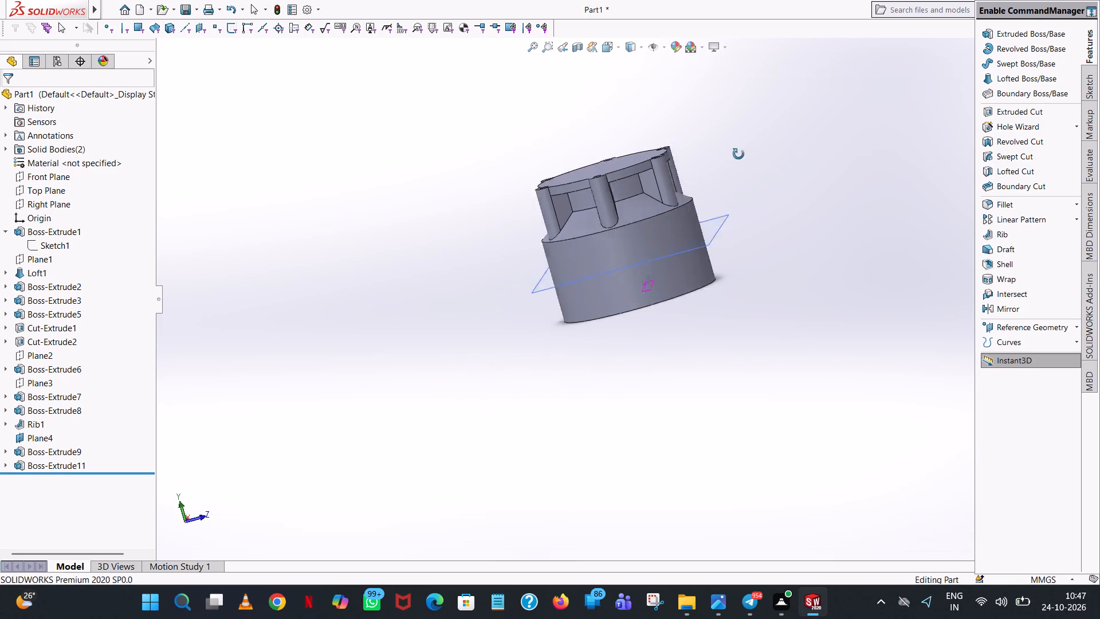
pyautogui.moveTo(738, 154); pyautogui.dragTo(577, 262, button='middle')
pyautogui.scroll(1, 525, 241)
pyautogui.scroll(1, 585, 263)
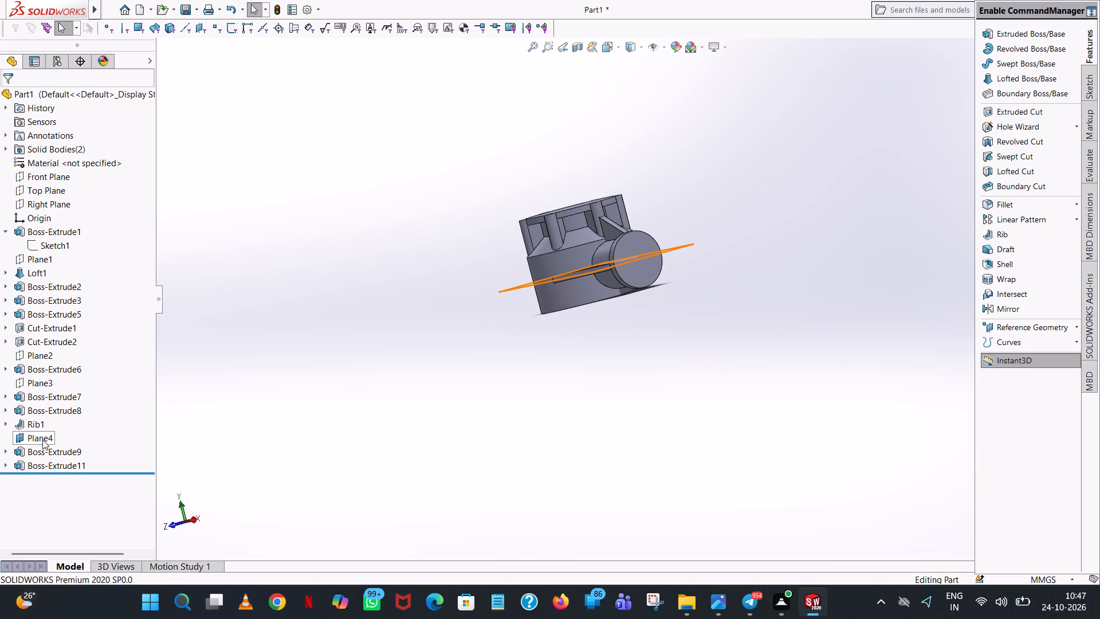
pyautogui.click(42, 439)
pyautogui.click(66, 425)
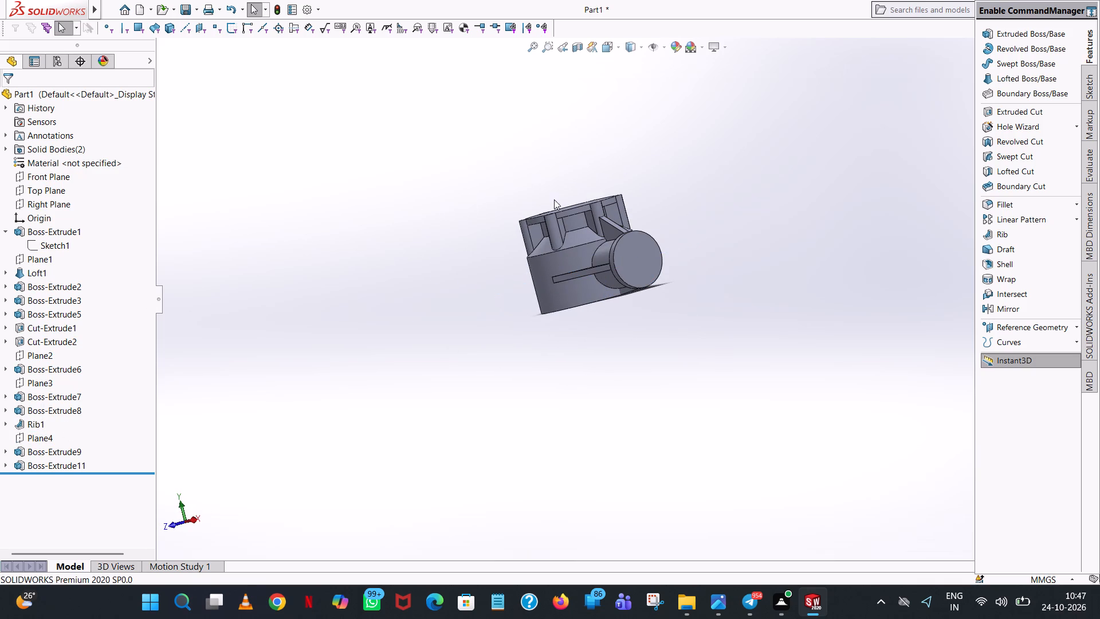
# Start an Extruded Cut with a new sketch on the outer circular face of the side branch's flange.
pyautogui.moveTo(555, 199); pyautogui.dragTo(596, 163, button='middle')
pyautogui.scroll(1, 615, 327)
pyautogui.scroll(1, 596, 163)
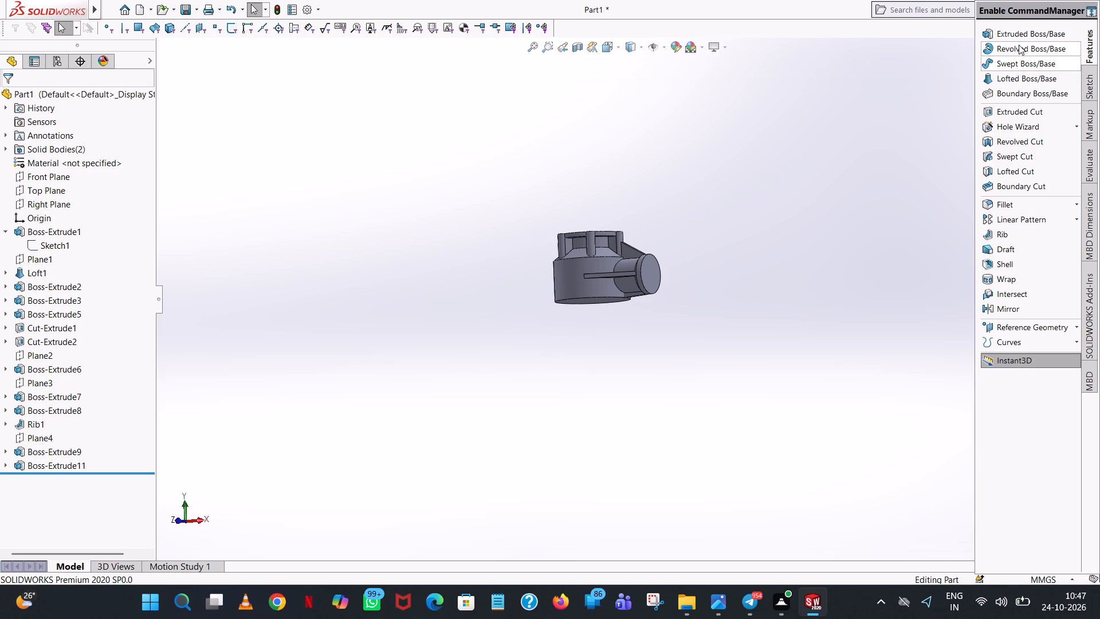
pyautogui.click(1031, 109)
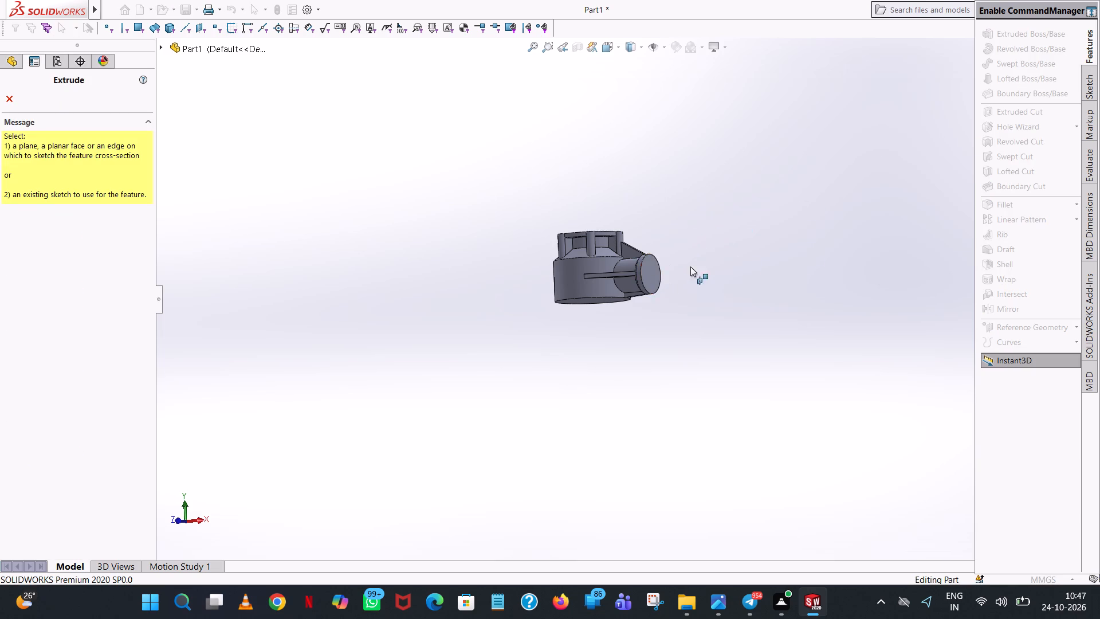
pyautogui.scroll(1, 804, 251)
pyautogui.moveTo(803, 253); pyautogui.dragTo(709, 305, button='middle')
pyautogui.scroll(-10, 611, 292)
pyautogui.click(614, 289)
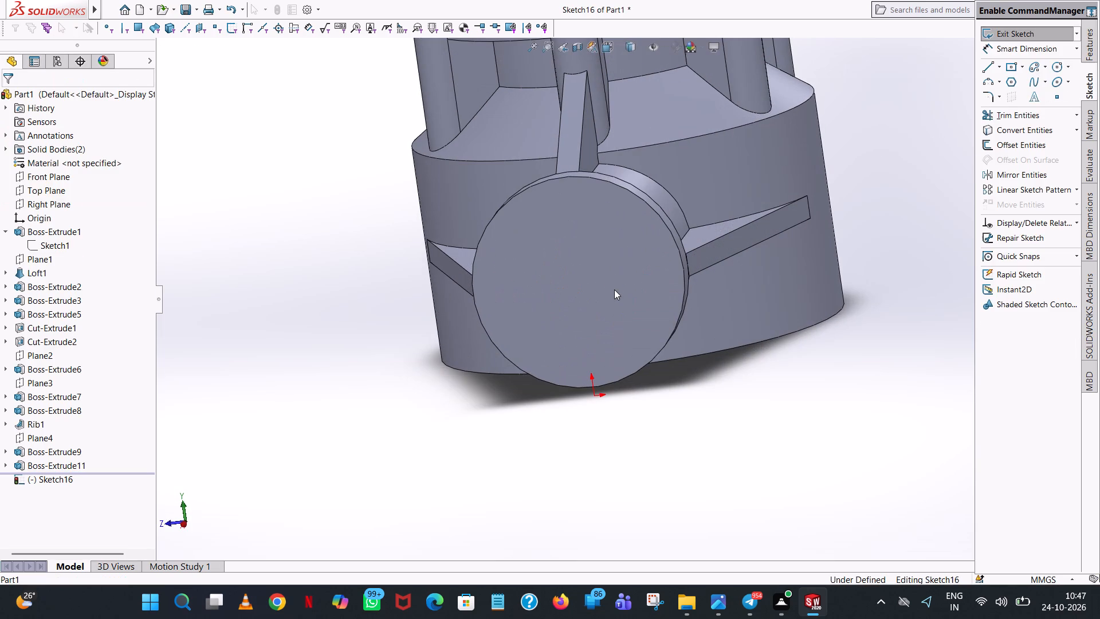
pyautogui.click(616, 42)
pyautogui.click(665, 109)
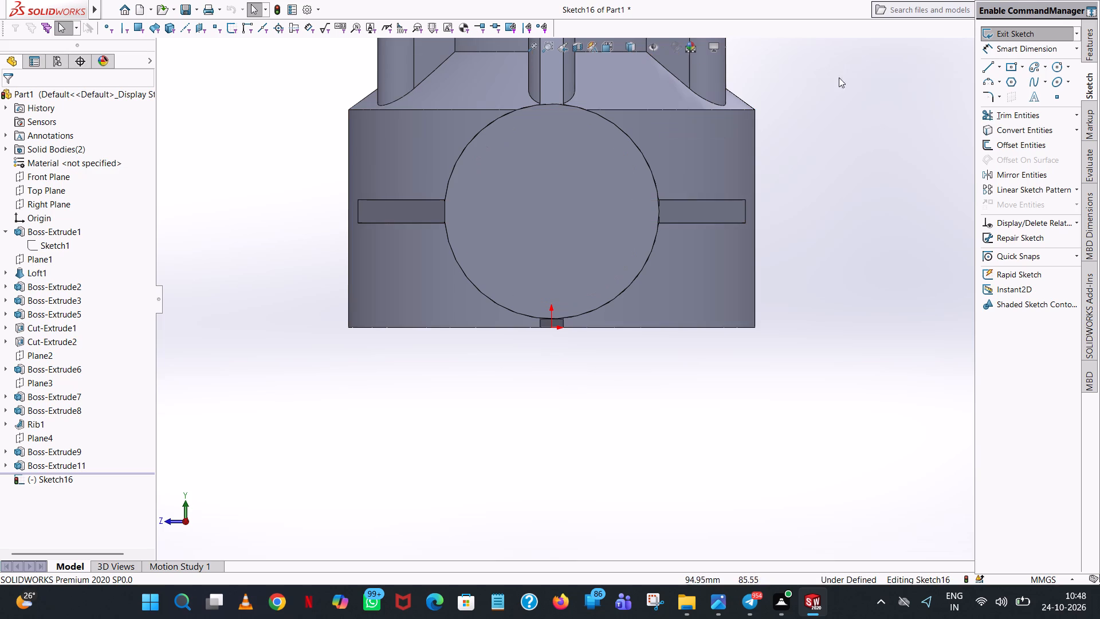
# Begin a circle centred on the flange's outer circular face.
pyautogui.click(1054, 65)
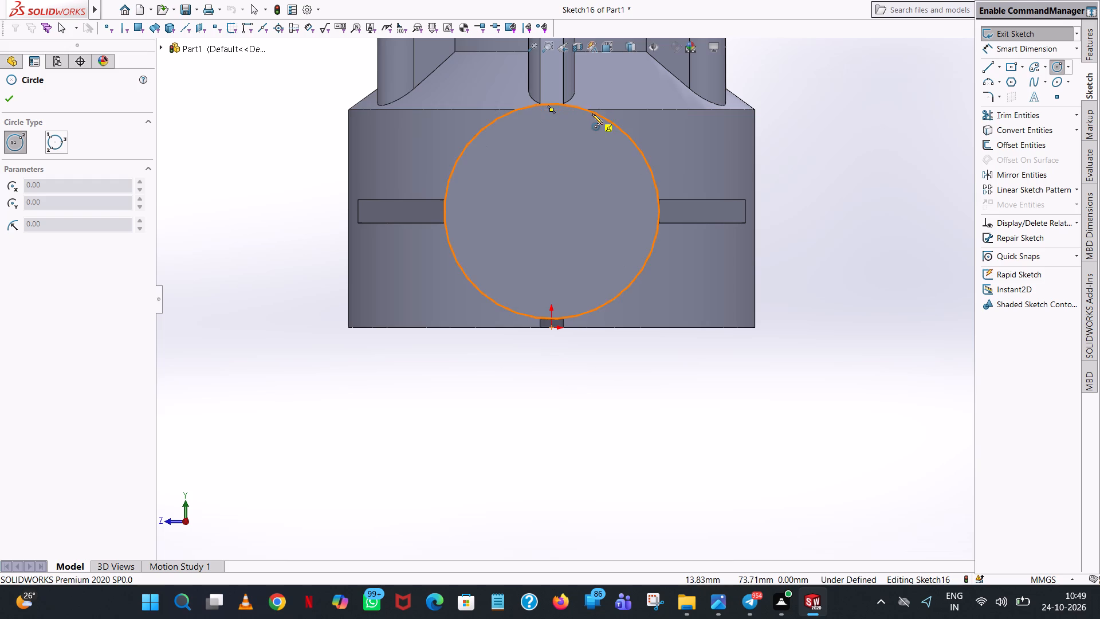
pyautogui.click(553, 213)
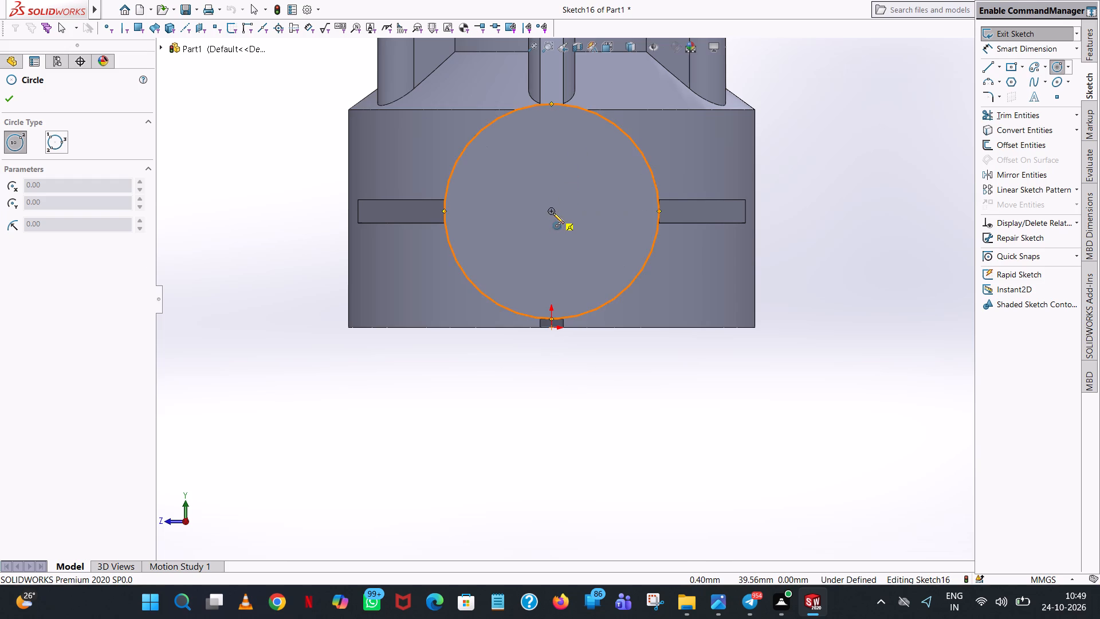
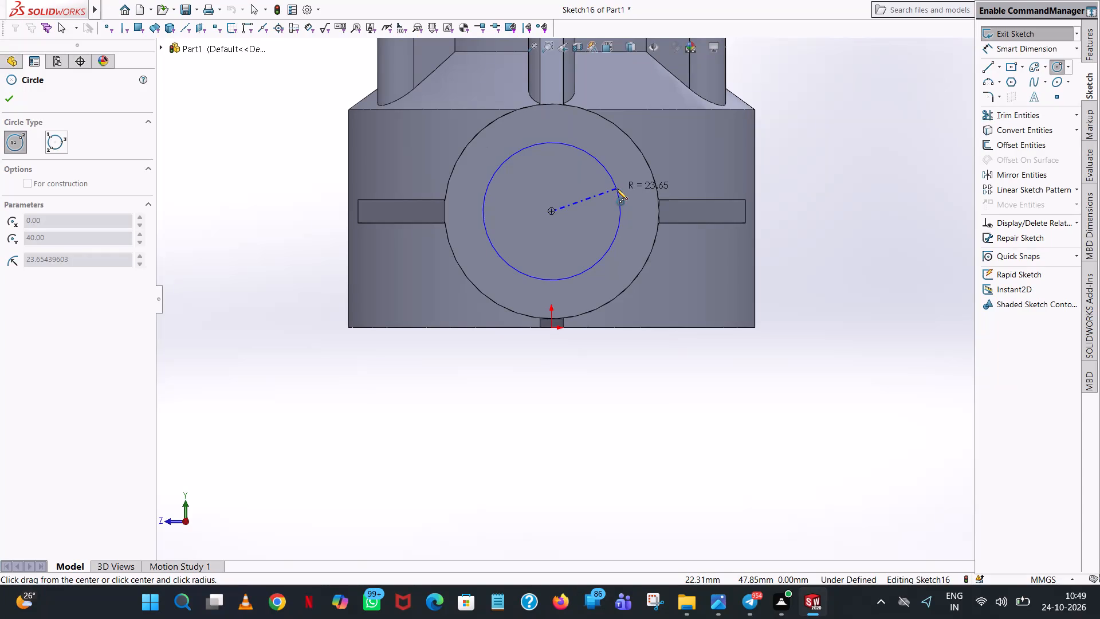
# Complete the circle centred on the flange's outer face and set its radius to 53/2, 26.5 mm.
pyautogui.click(616, 151)
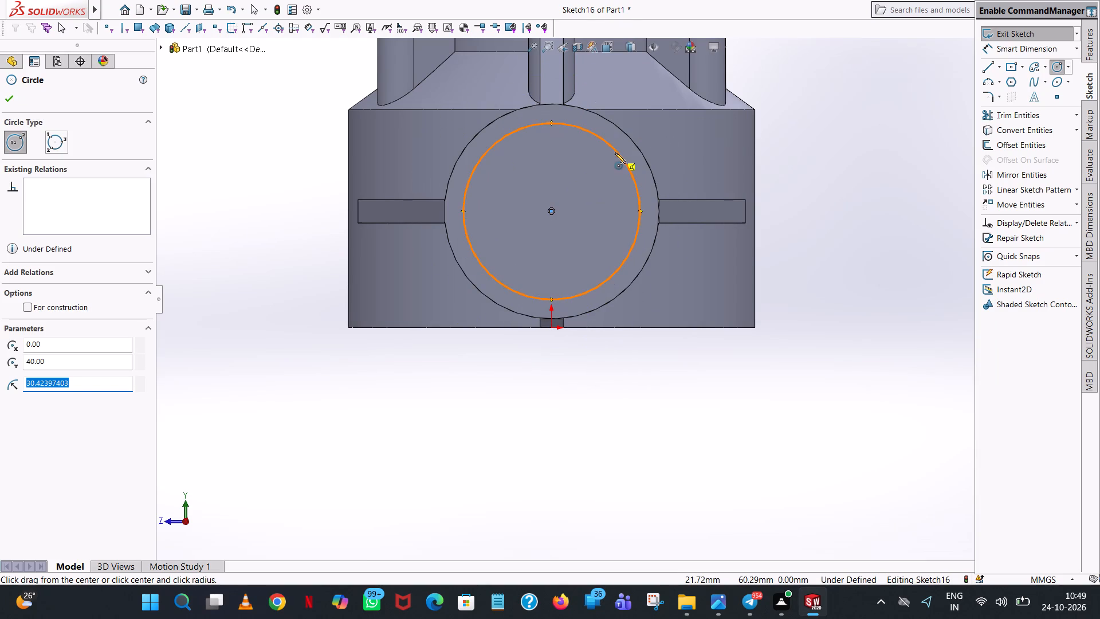
pyautogui.rightClick(611, 155)
pyautogui.click(661, 162)
pyautogui.scroll(-5, 594, 185)
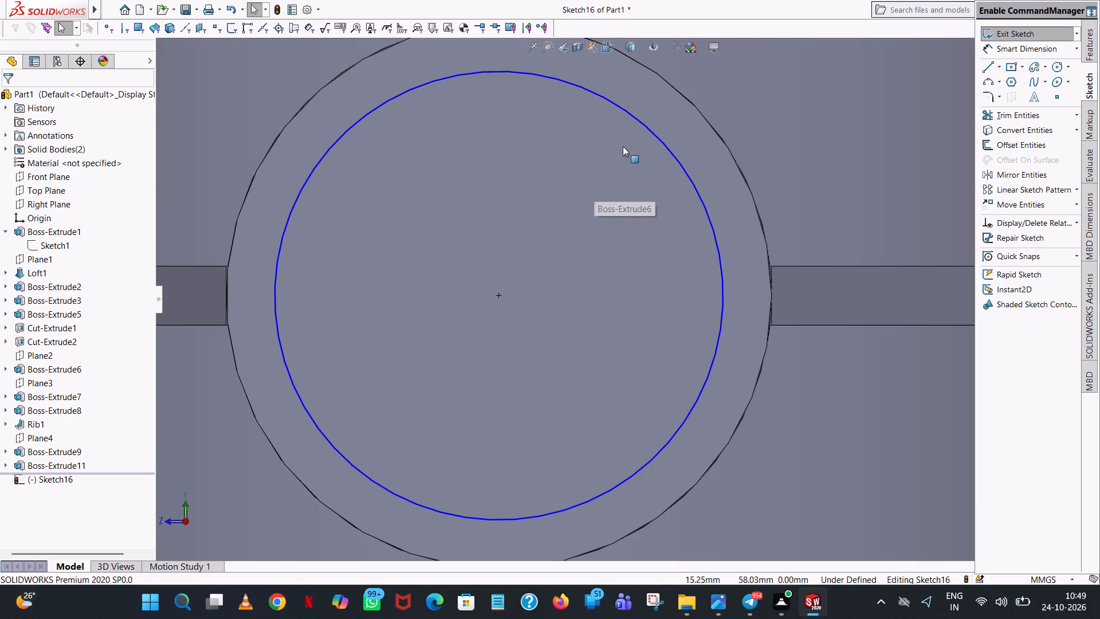
pyautogui.click(640, 124)
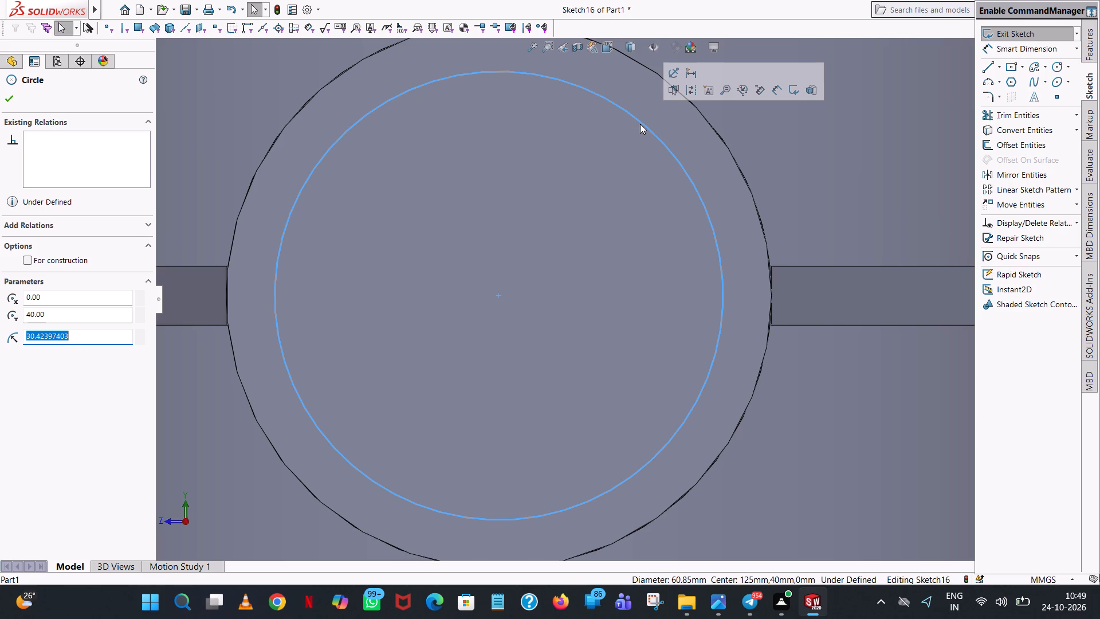
pyautogui.write('53/')
pyautogui.press('2')
pyautogui.press('Return')
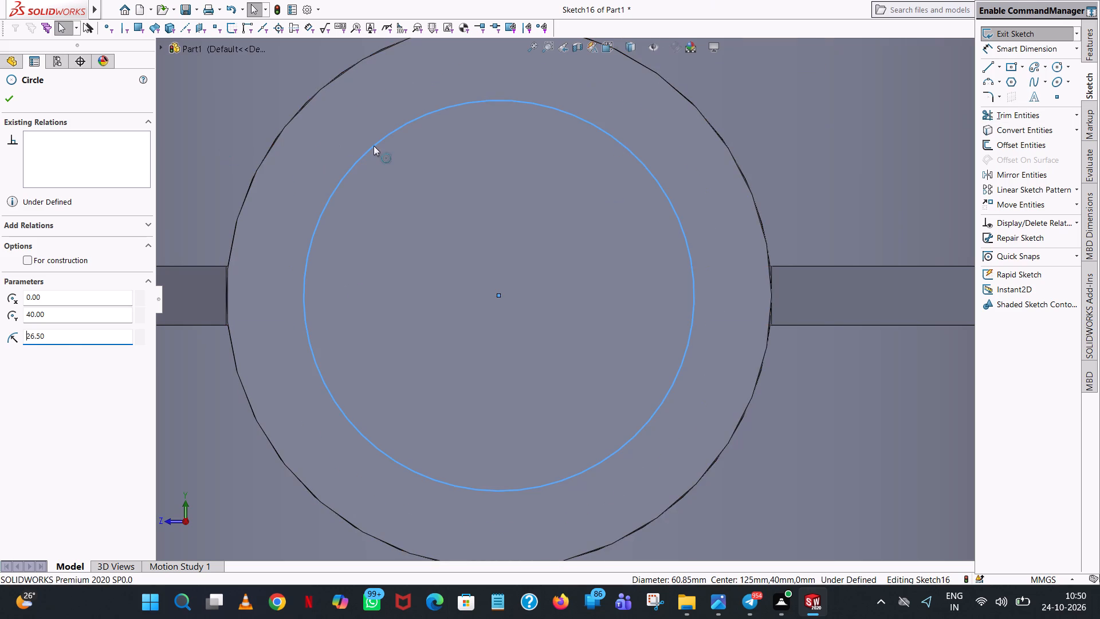
pyautogui.click(14, 96)
pyautogui.scroll(6, 319, 210)
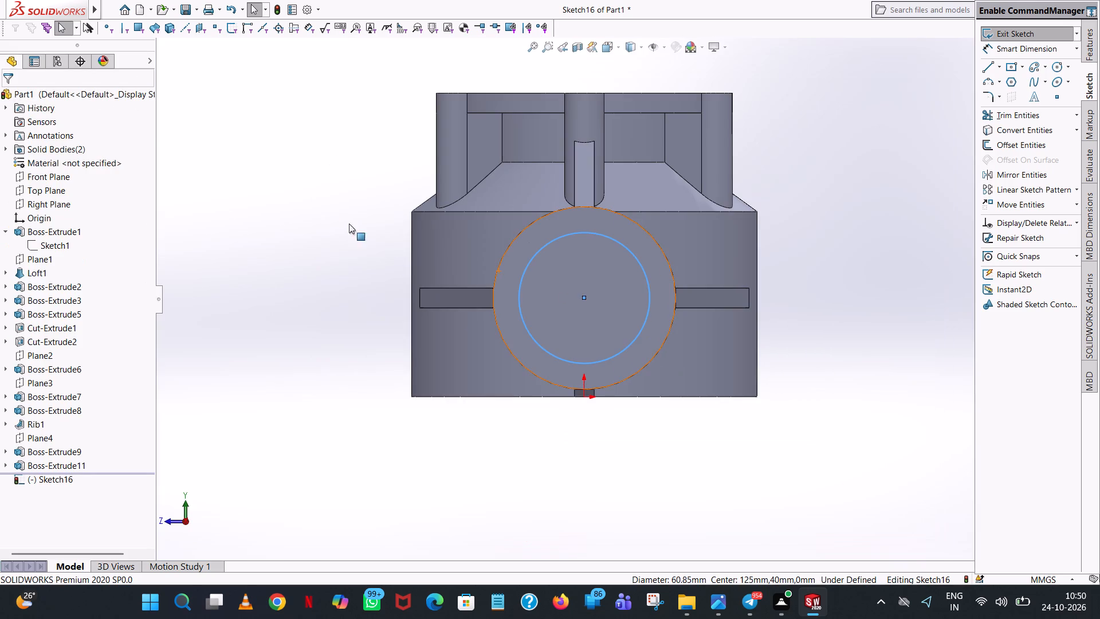
pyautogui.click(336, 258)
# Dimension the diameter of the circle on the flange's outer face.
pyautogui.moveTo(369, 237); pyautogui.dragTo(408, 258, button='middle')
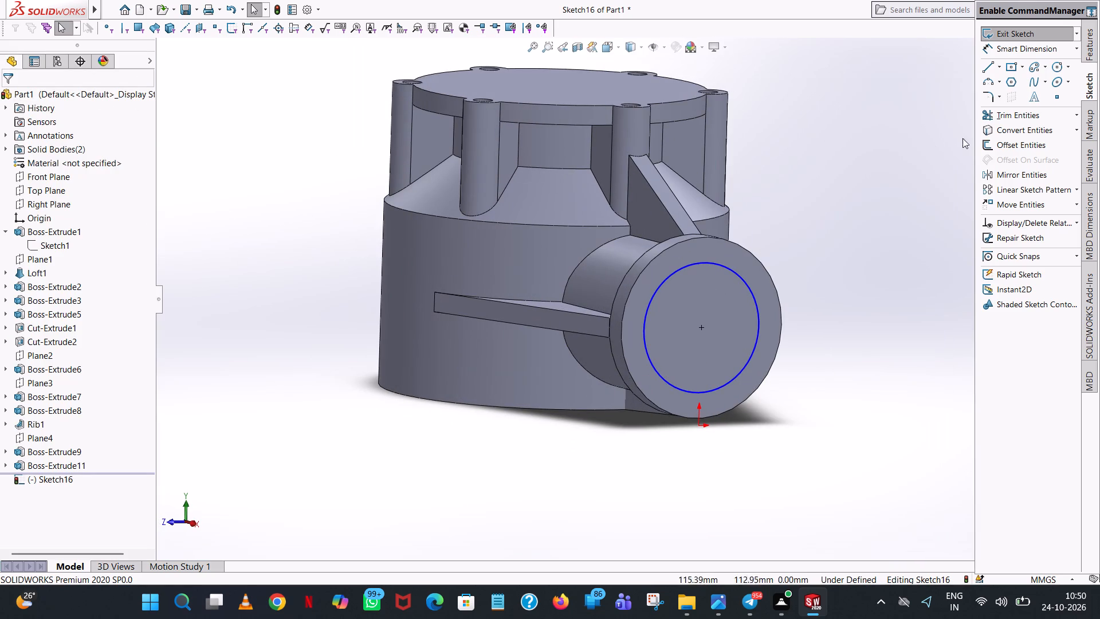
pyautogui.click(1023, 52)
pyautogui.click(686, 268)
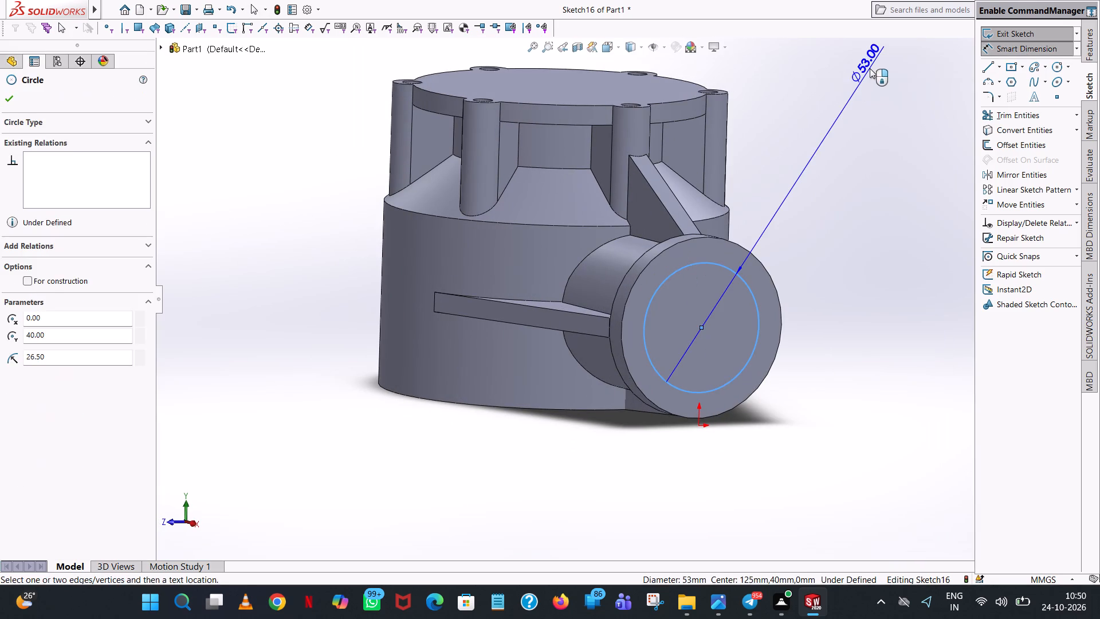
pyautogui.click(870, 68)
pyautogui.click(822, 44)
pyautogui.click(807, 88)
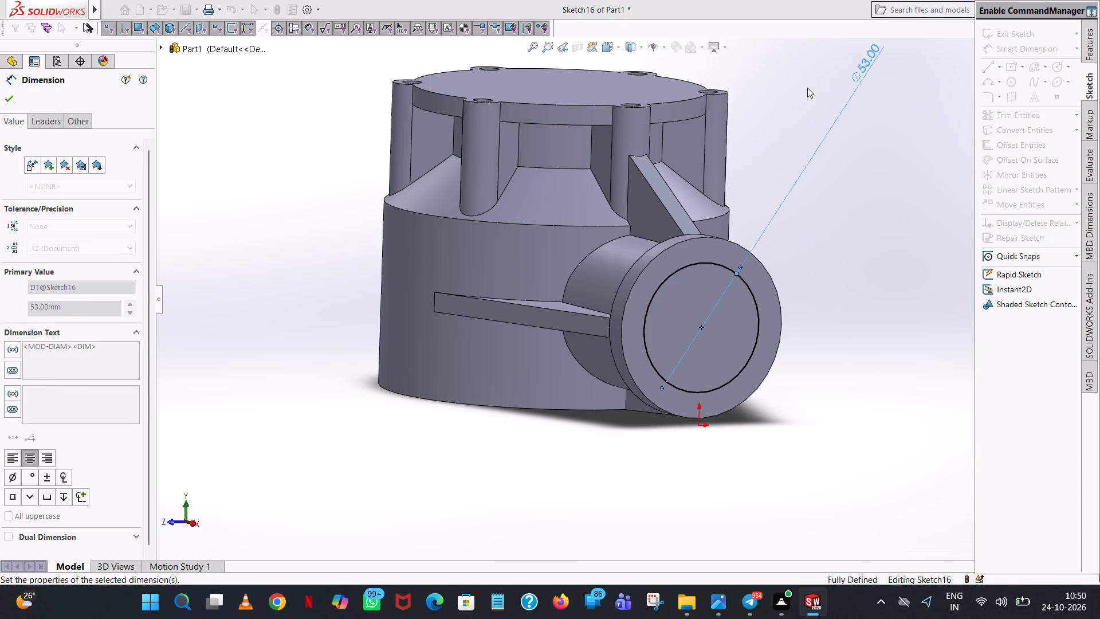
# Cut the circle 7 mm blind into the side branch's flange.
pyautogui.scroll(1, 813, 129)
pyautogui.moveTo(816, 131); pyautogui.dragTo(877, 186, button='middle')
pyautogui.scroll(-3, 796, 362)
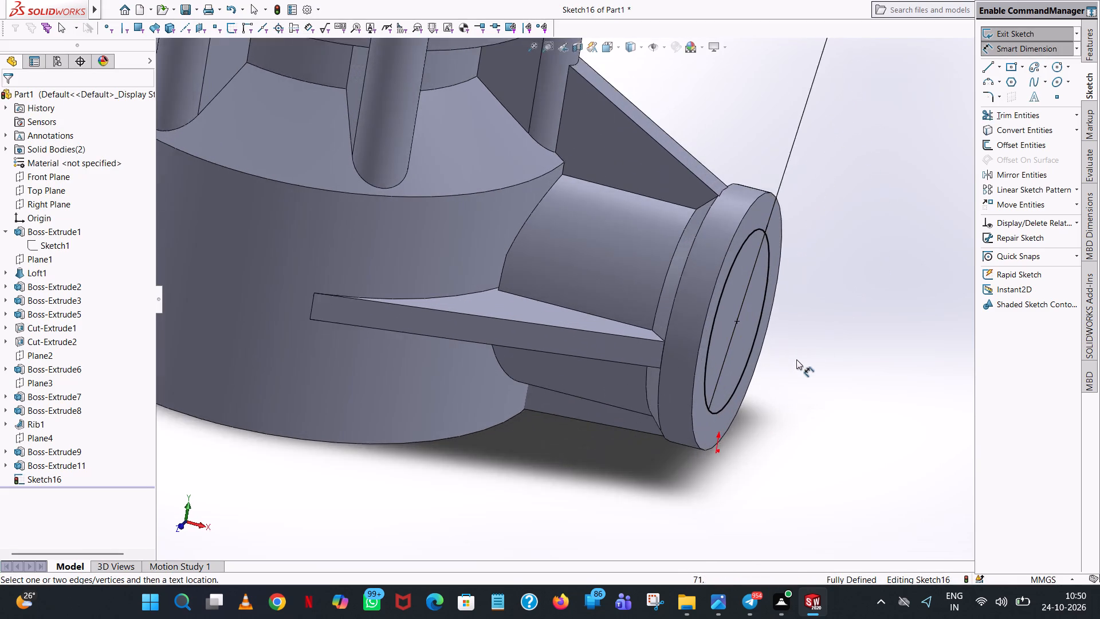
pyautogui.scroll(-1, 796, 359)
pyautogui.moveTo(799, 353); pyautogui.dragTo(804, 338, button='middle')
pyautogui.scroll(1, 800, 353)
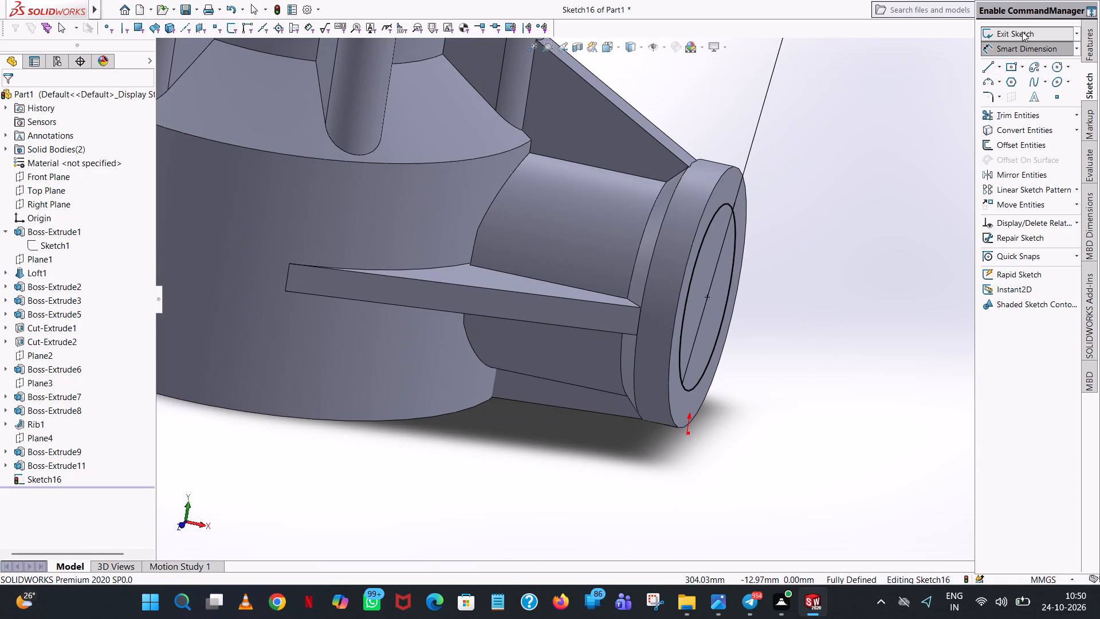
pyautogui.click(1095, 36)
pyautogui.click(1001, 113)
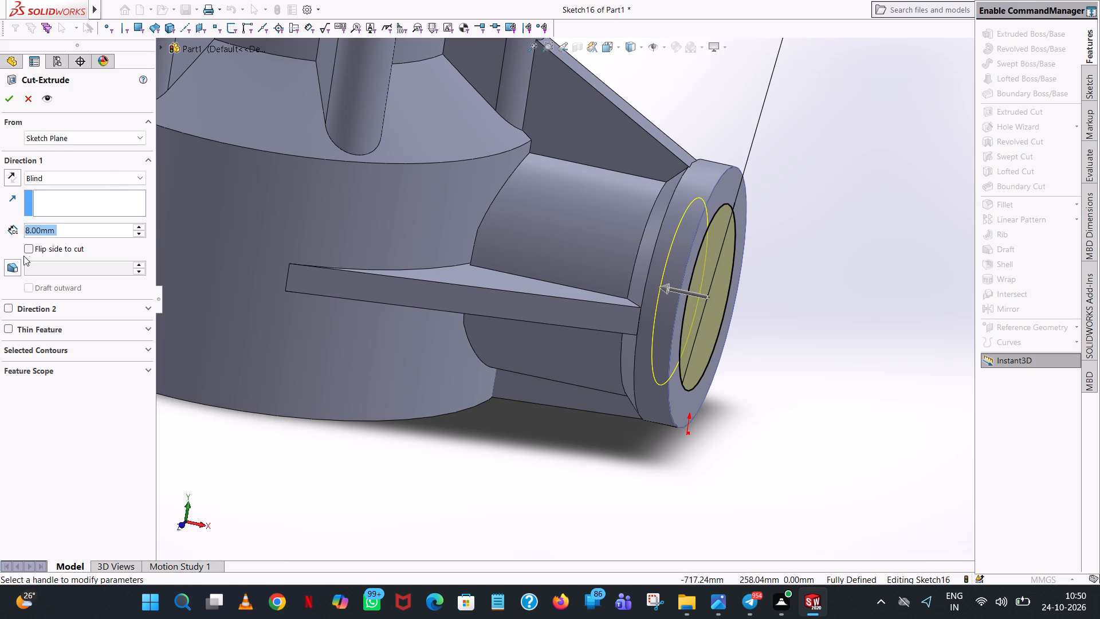
pyautogui.press('7')
pyautogui.press('Return')
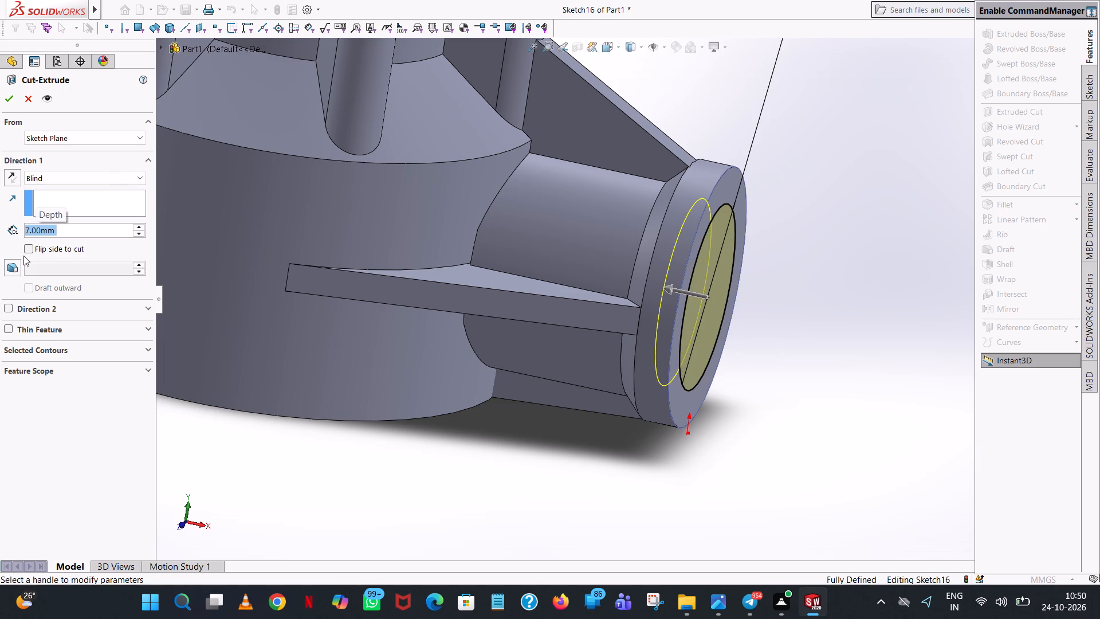
pyautogui.click(11, 98)
pyautogui.click(821, 95)
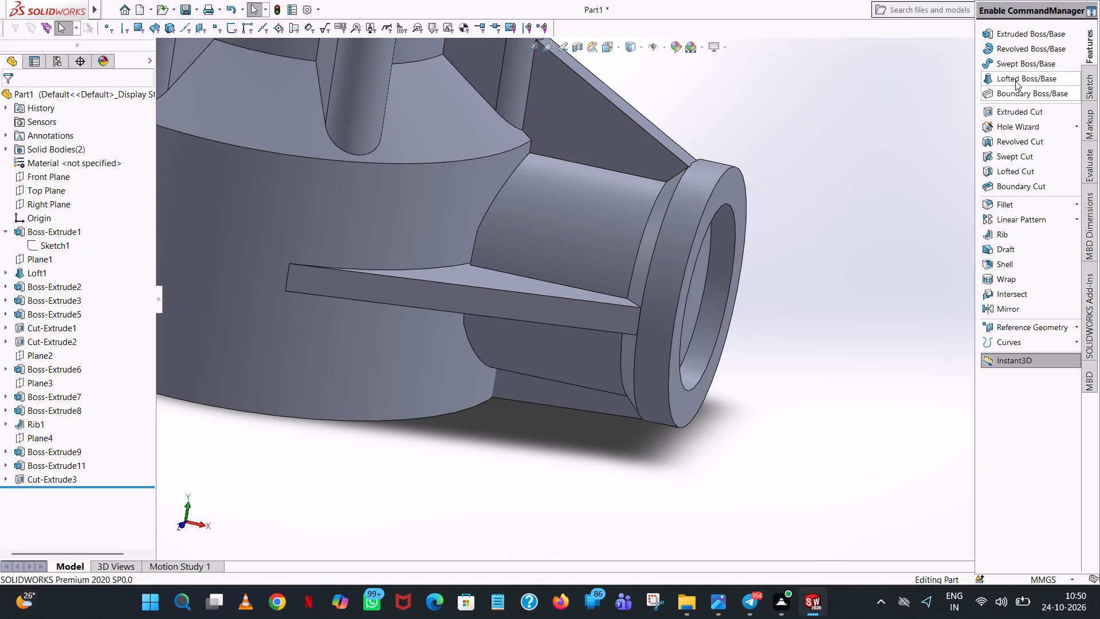
# Start an Extruded Cut with a new sketch on the circular floor of the flange recess.
pyautogui.click(1026, 109)
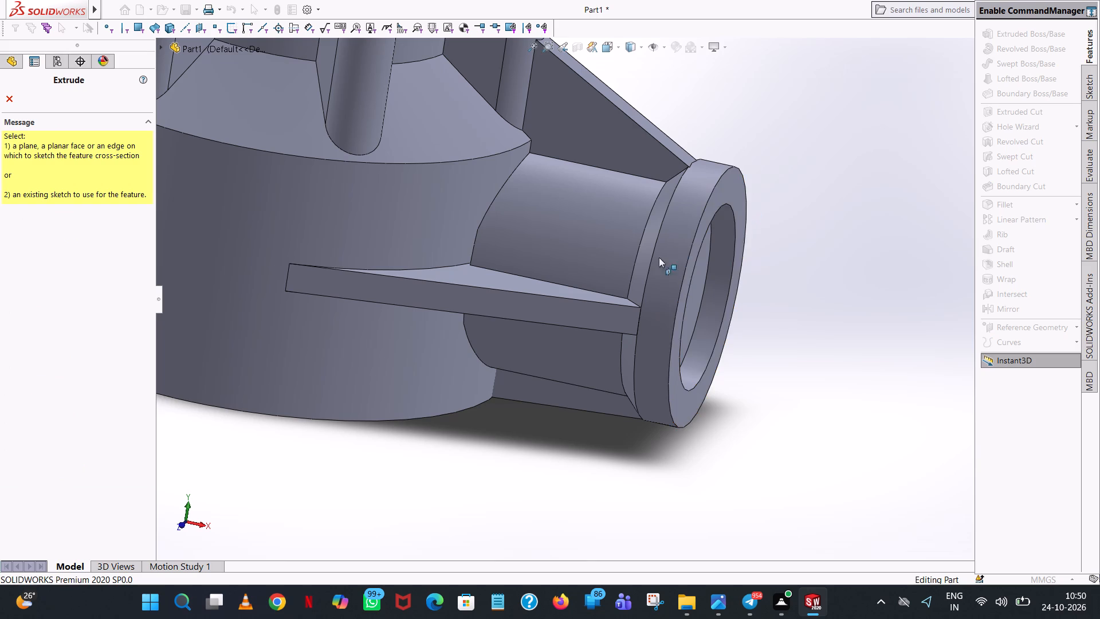
pyautogui.moveTo(644, 267); pyautogui.dragTo(588, 279, button='middle')
pyautogui.click(751, 267)
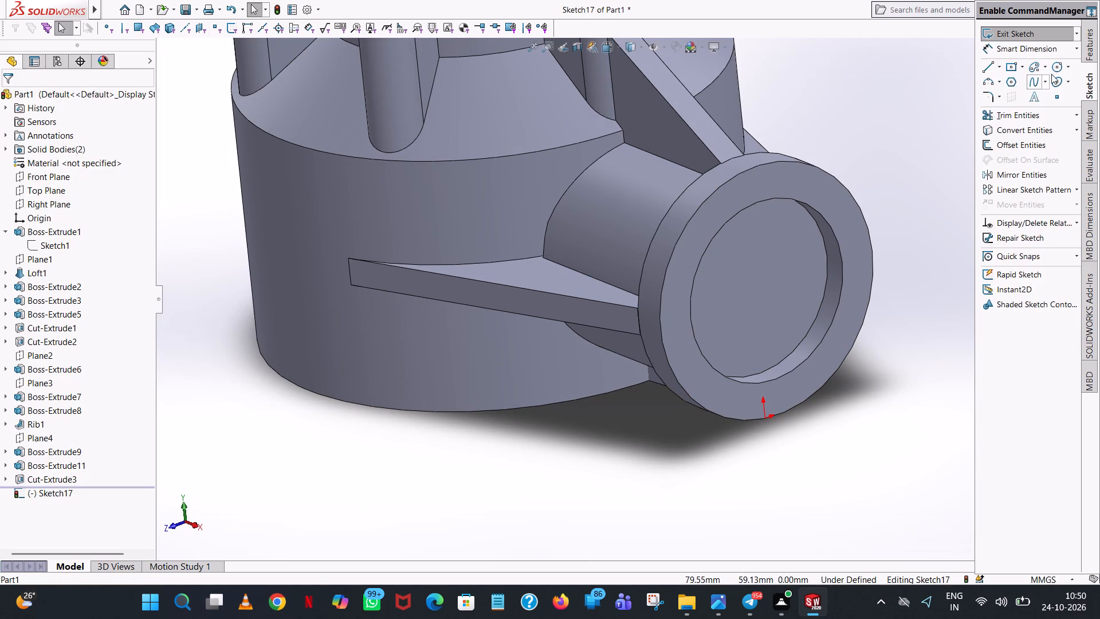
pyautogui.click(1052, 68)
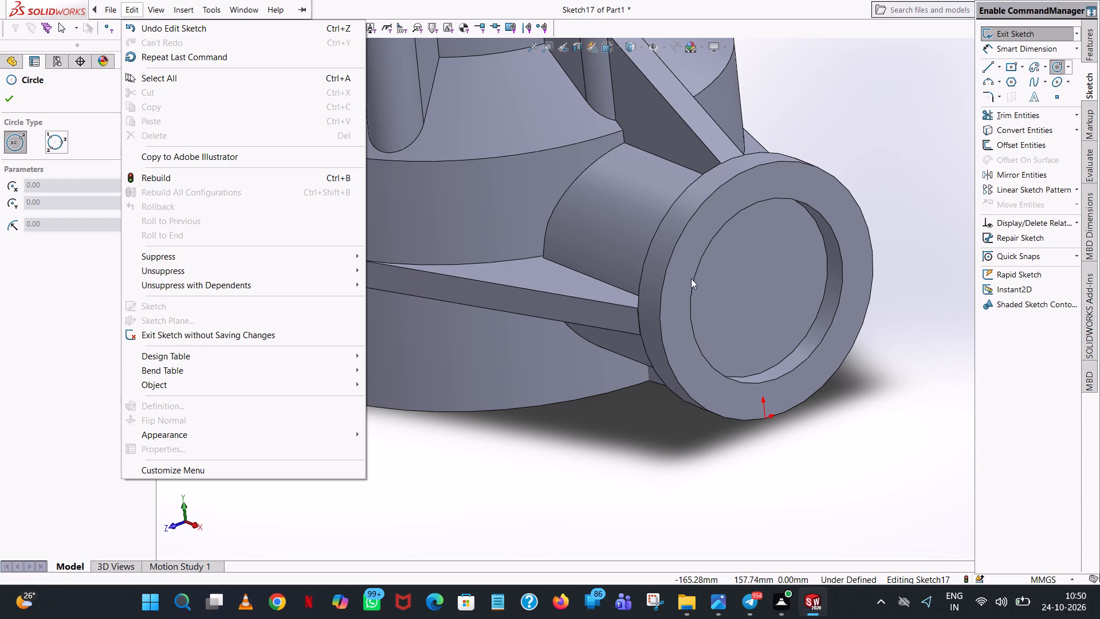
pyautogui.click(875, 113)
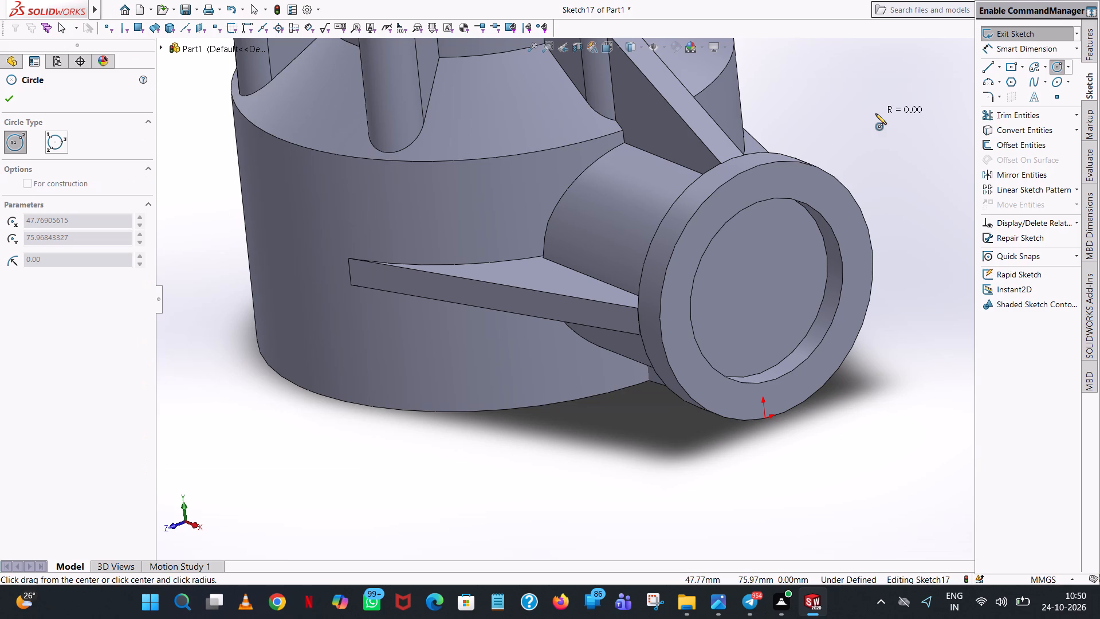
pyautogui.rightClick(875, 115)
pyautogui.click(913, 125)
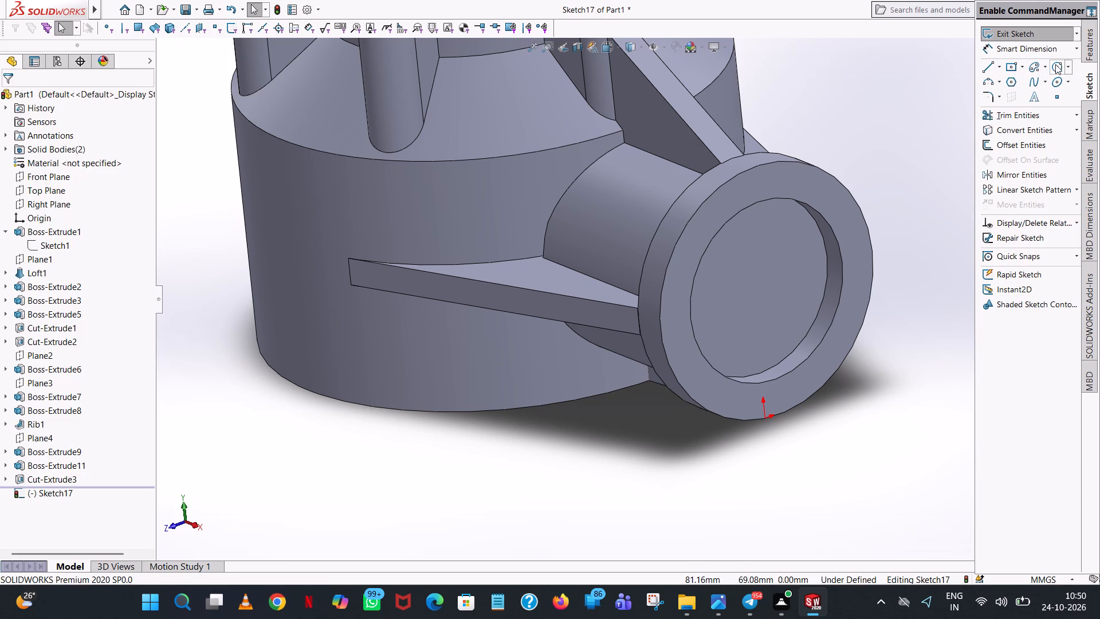
# Sketch a circle centred on the recess floor and set its radius to 20 mm.
pyautogui.click(1053, 64)
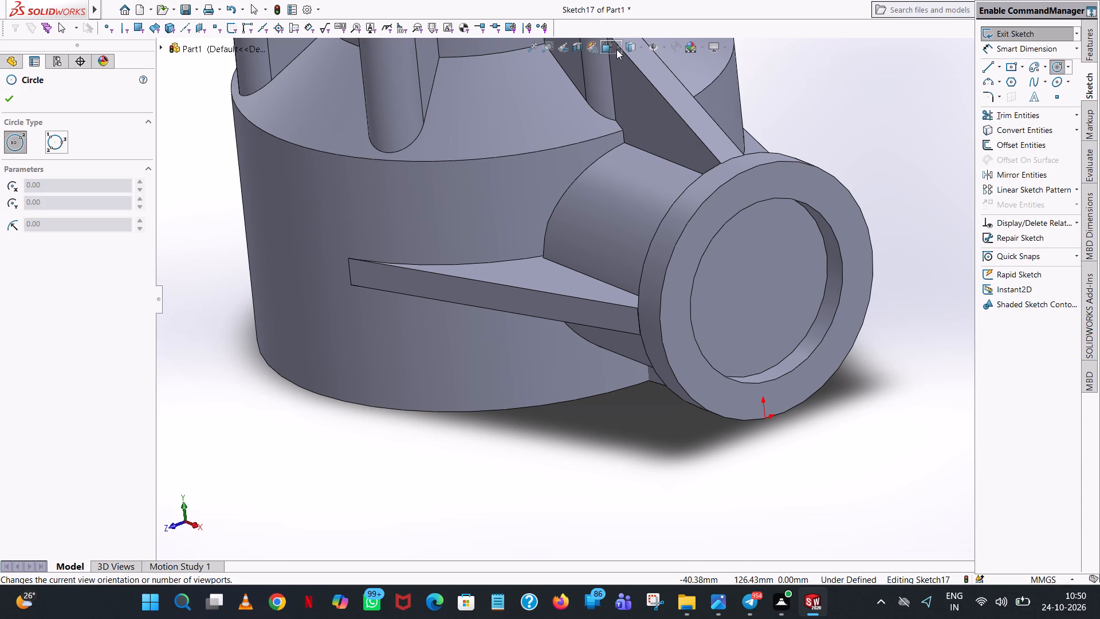
pyautogui.click(616, 49)
pyautogui.click(673, 107)
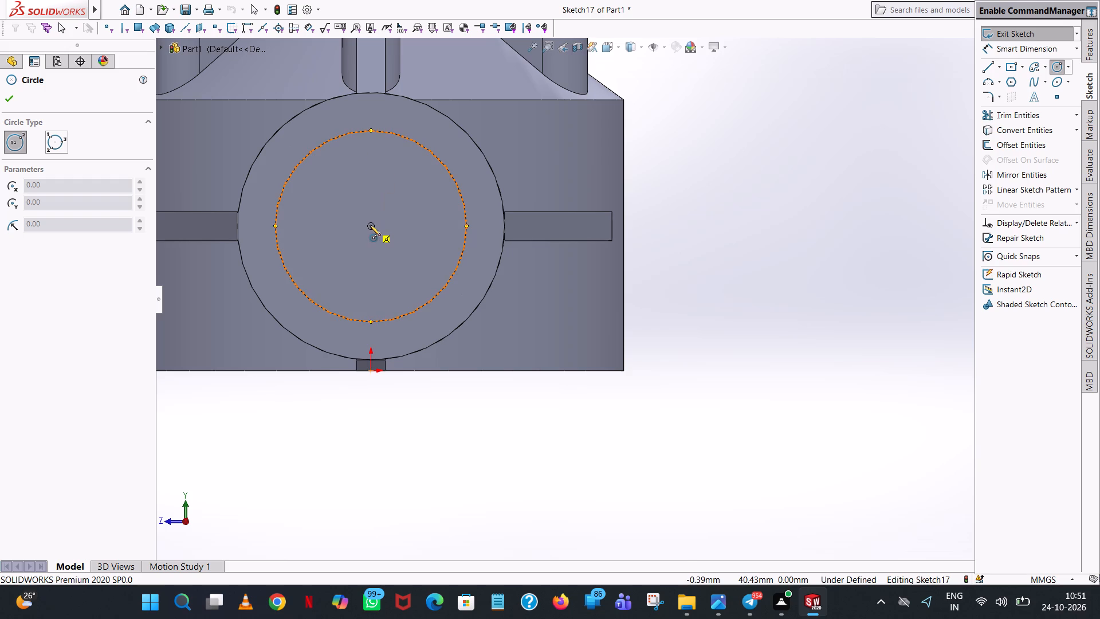
pyautogui.click(370, 225)
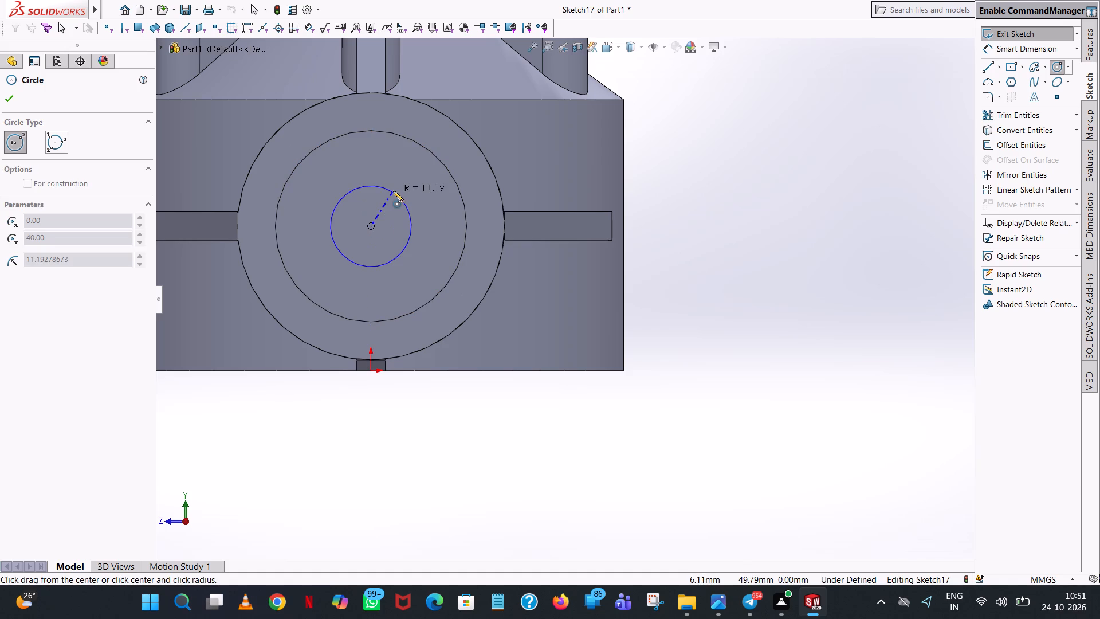
pyautogui.click(393, 191)
pyautogui.write('20')
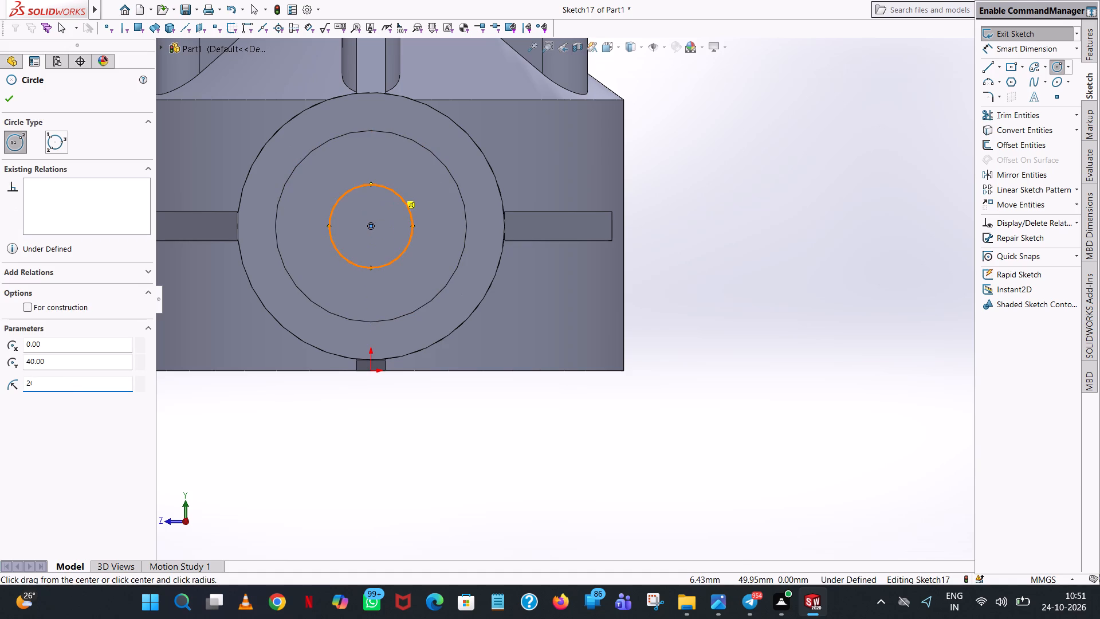
pyautogui.press('Return')
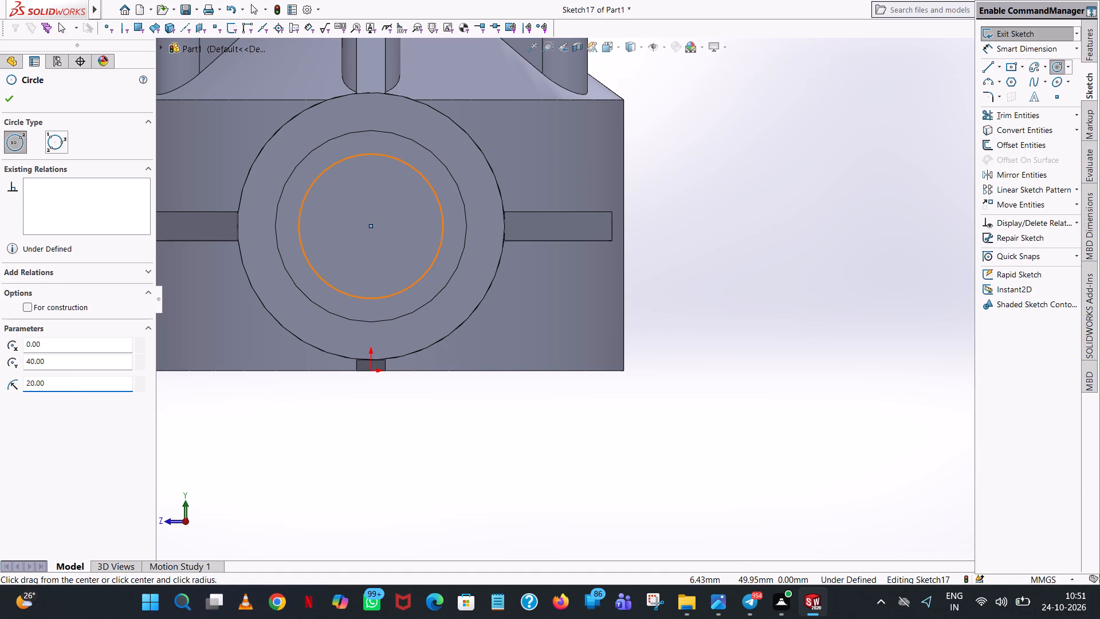
pyautogui.rightClick(686, 96)
pyautogui.click(753, 105)
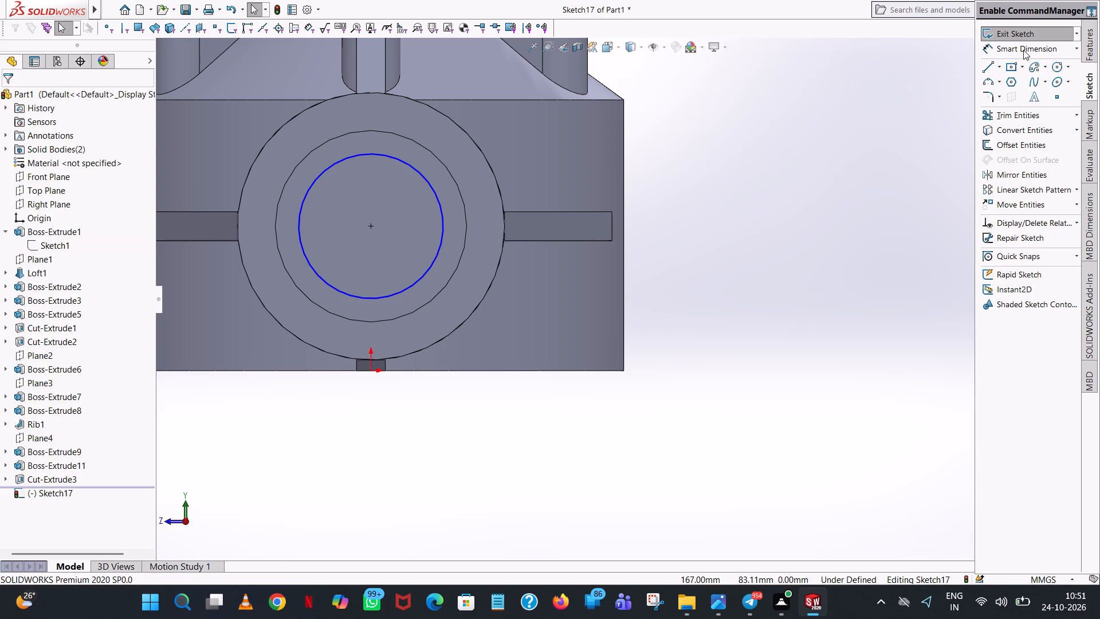
# Dimension the diameter of the circle on the recess floor.
pyautogui.click(1023, 50)
pyautogui.click(410, 162)
pyautogui.click(638, 156)
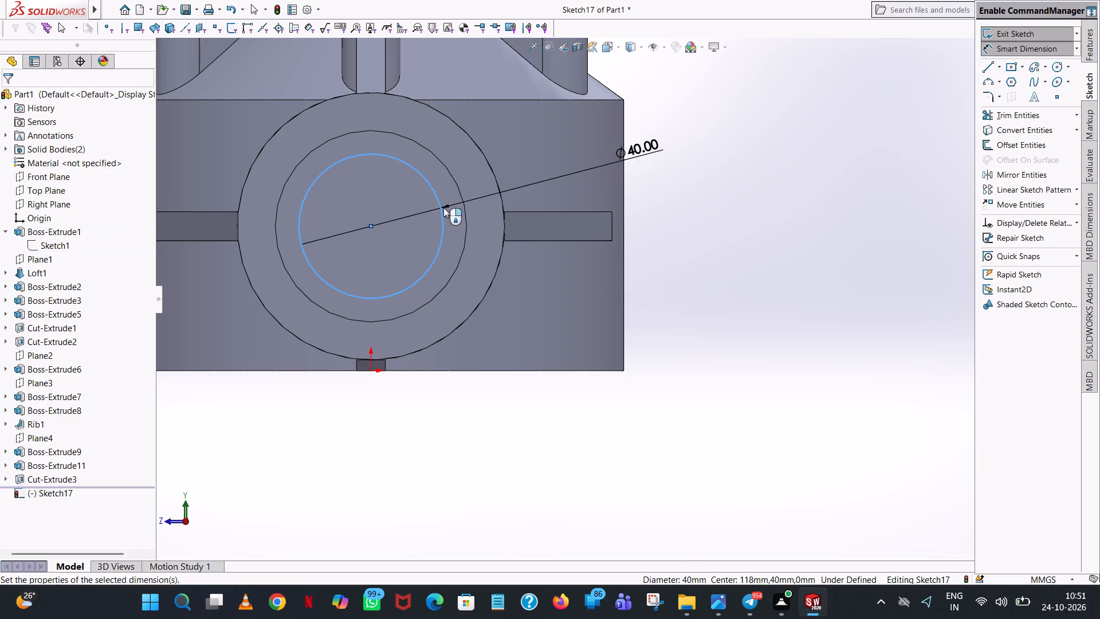
pyautogui.click(584, 142)
pyautogui.click(785, 134)
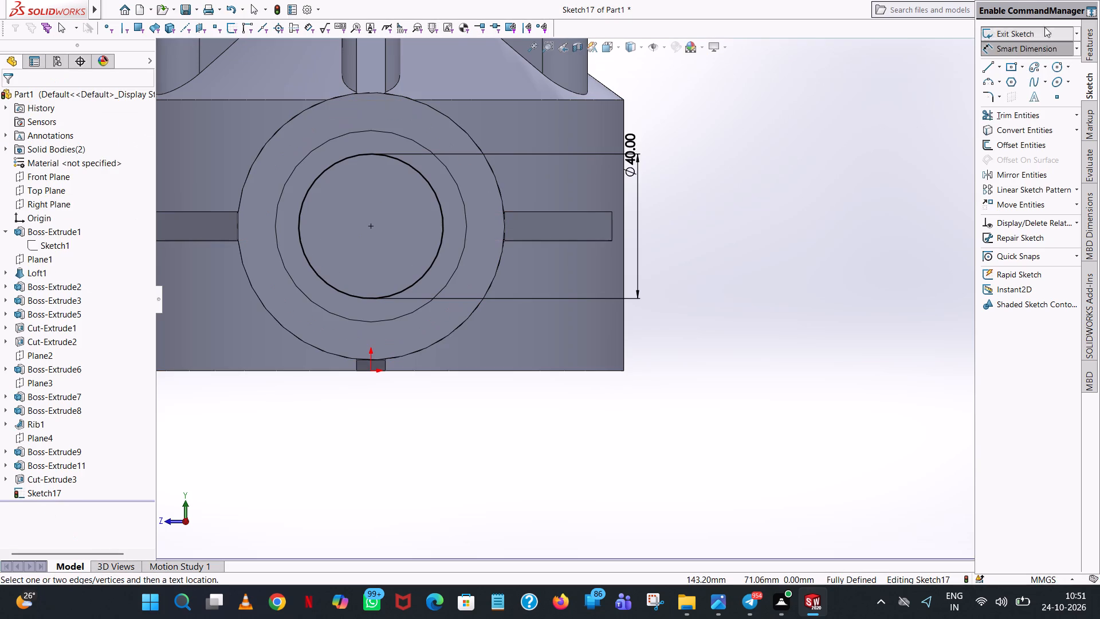
# Cut the recess-floor circle 18 mm blind into the side branch.
pyautogui.click(1090, 41)
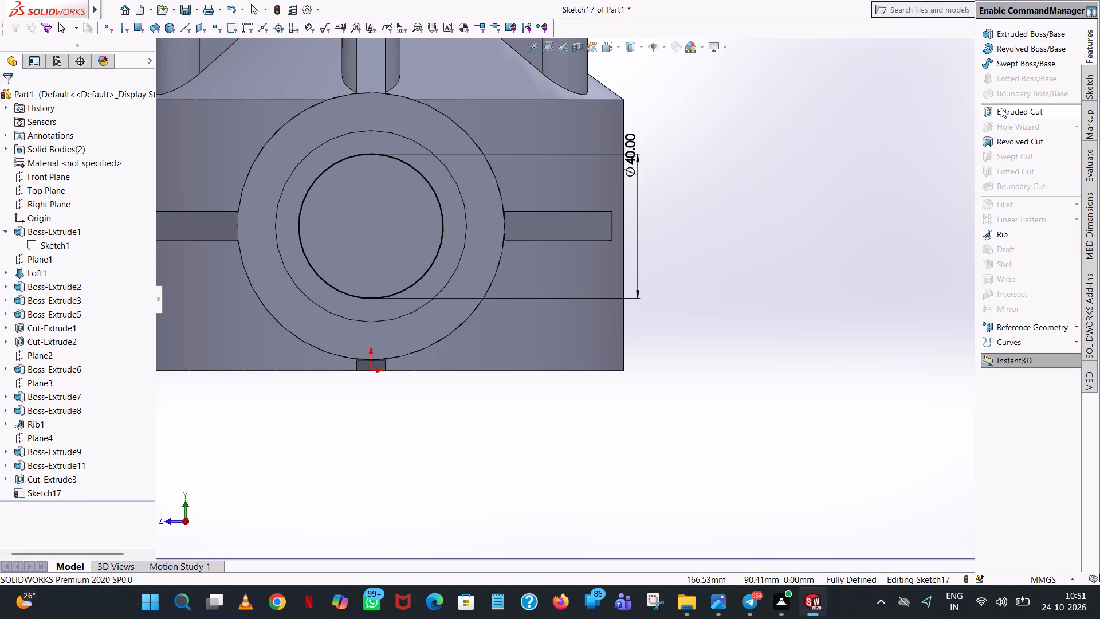
pyautogui.click(1001, 108)
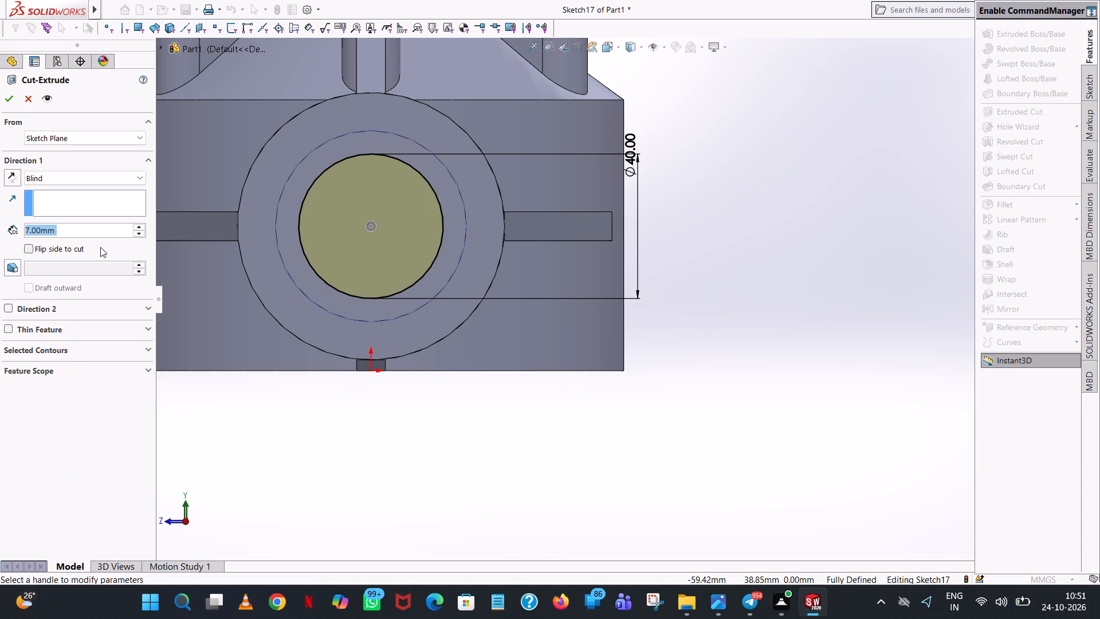
pyautogui.write('18')
pyautogui.press('Return')
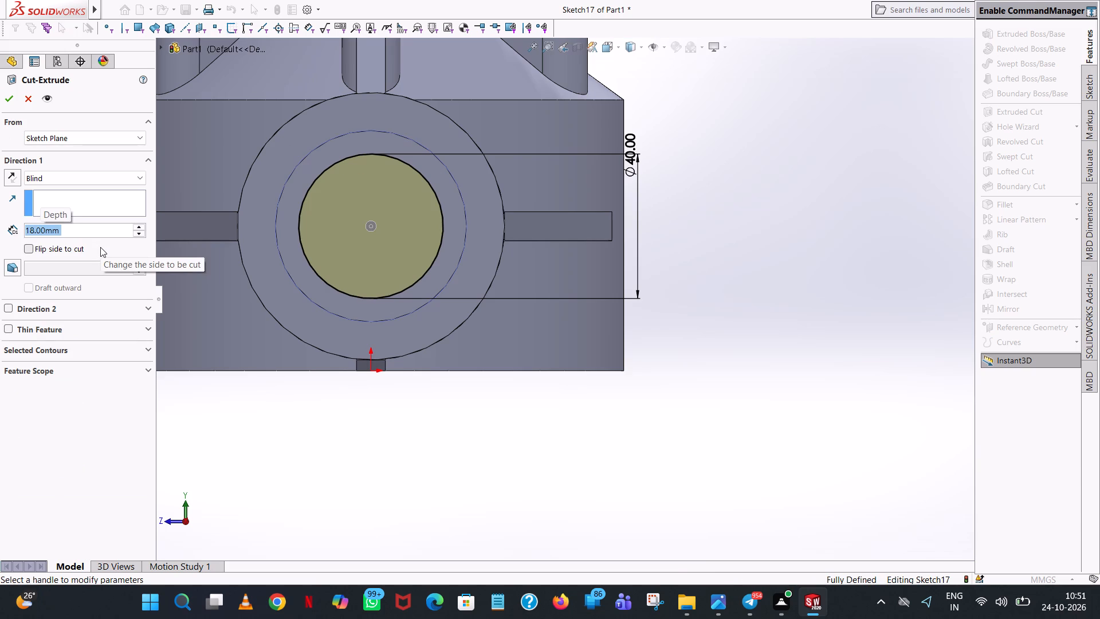
pyautogui.scroll(1, 718, 200)
pyautogui.moveTo(718, 200); pyautogui.dragTo(765, 207, button='middle')
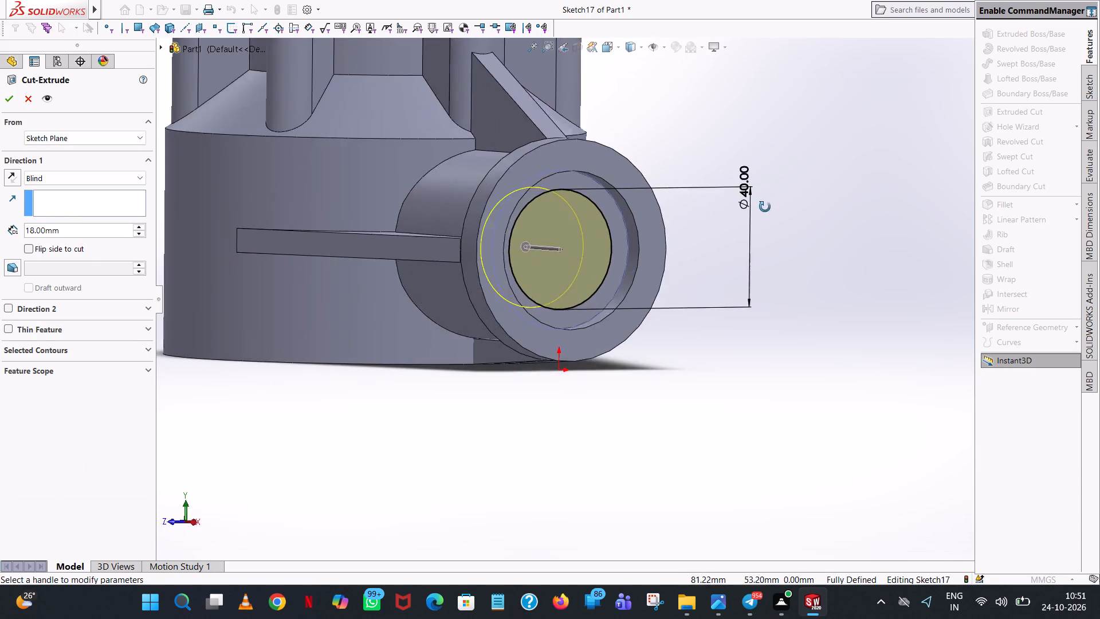
pyautogui.moveTo(765, 207); pyautogui.dragTo(852, 215, button='middle')
pyautogui.scroll(1, 685, 212)
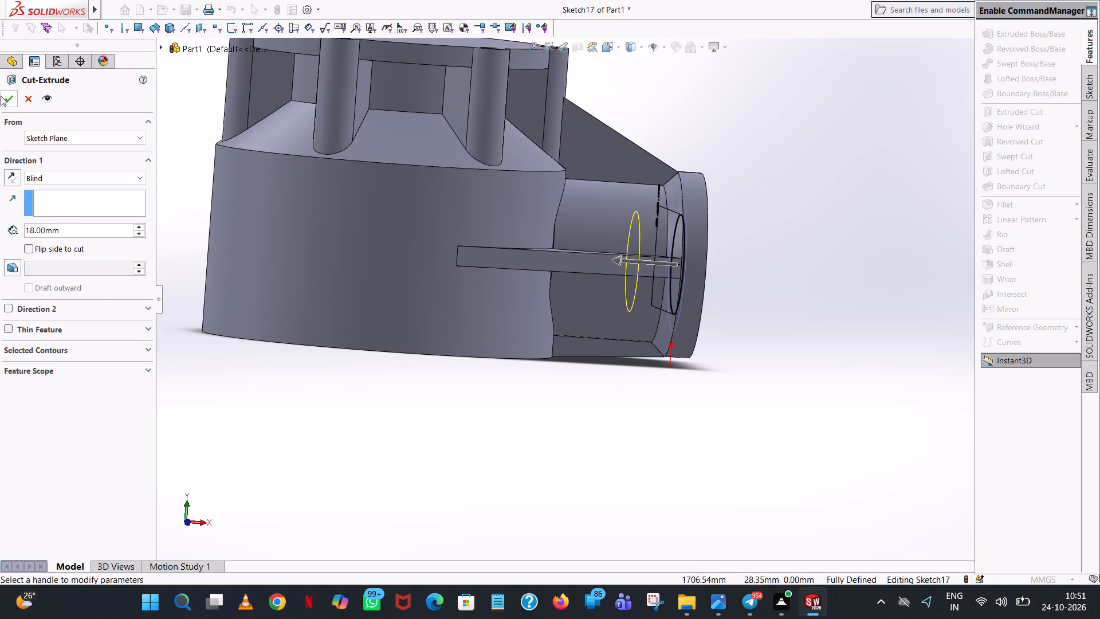
pyautogui.click(3, 96)
pyautogui.click(792, 218)
# Start an Extruded Cut with a new sketch on the circular floor of the 18 mm deep bore in the side branch.
pyautogui.moveTo(810, 288); pyautogui.dragTo(701, 297, button='middle')
pyautogui.scroll(1, 759, 299)
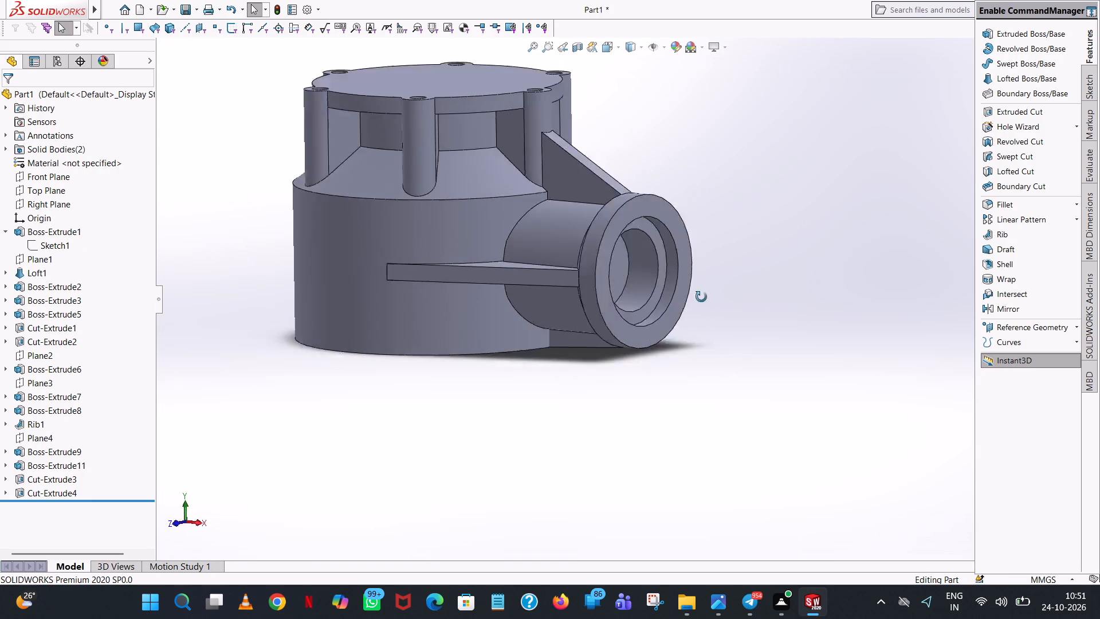
pyautogui.moveTo(701, 297); pyautogui.dragTo(702, 272, button='middle')
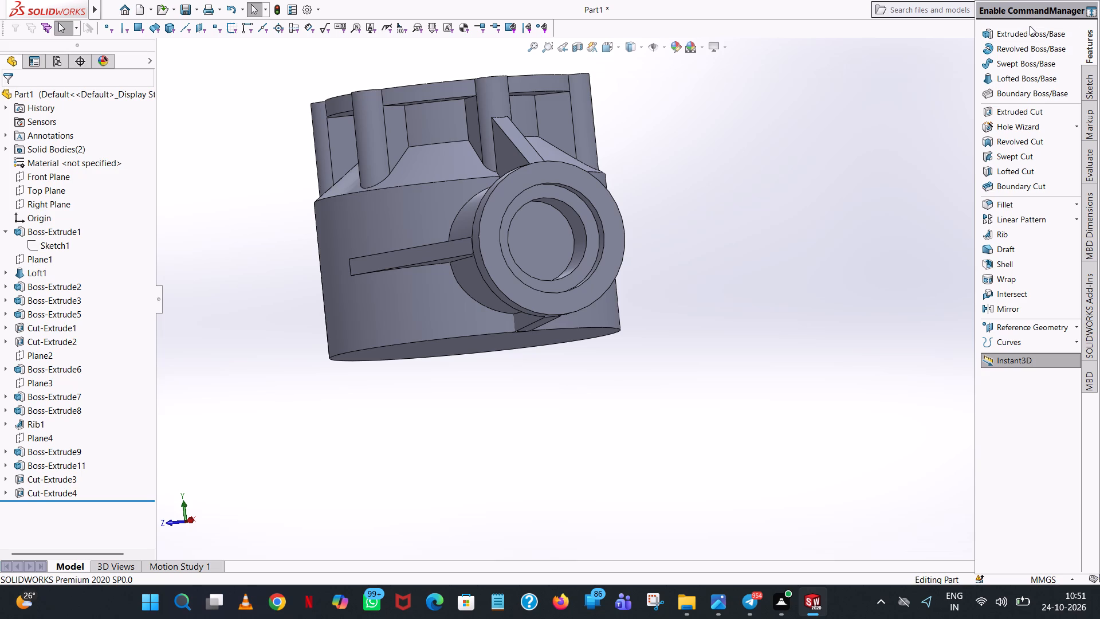
pyautogui.click(1022, 109)
pyautogui.click(539, 221)
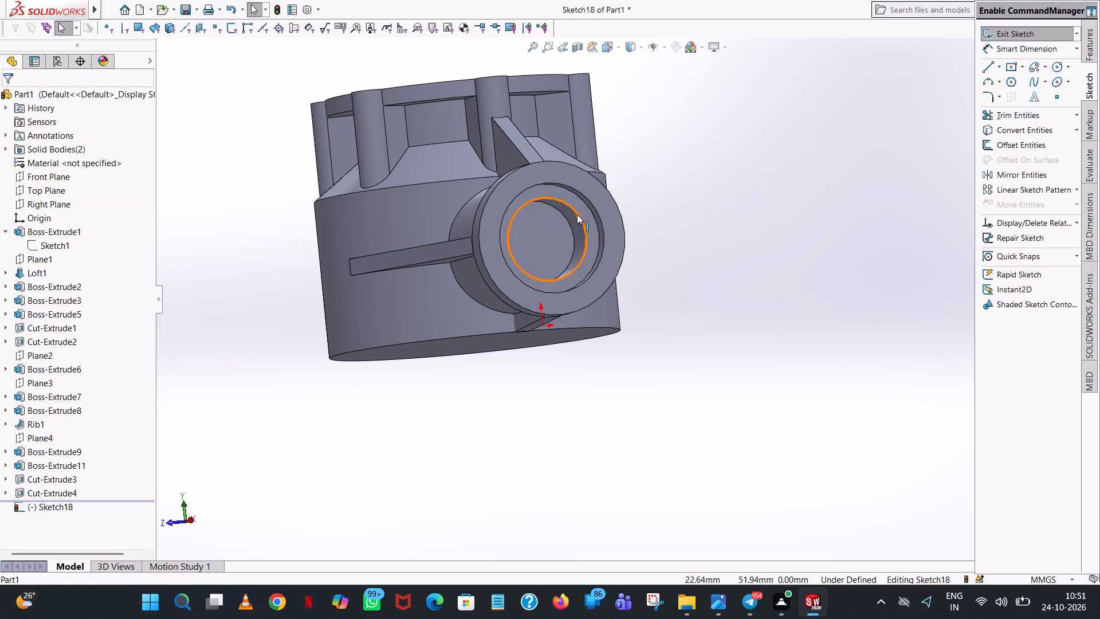
# Sketch a circle centred on the bore floor and set its radius to 51/2, i.e. 25.5 mm.
pyautogui.scroll(-3, 577, 214)
pyautogui.click(1056, 70)
pyautogui.moveTo(748, 169); pyautogui.dragTo(746, 171, button='middle')
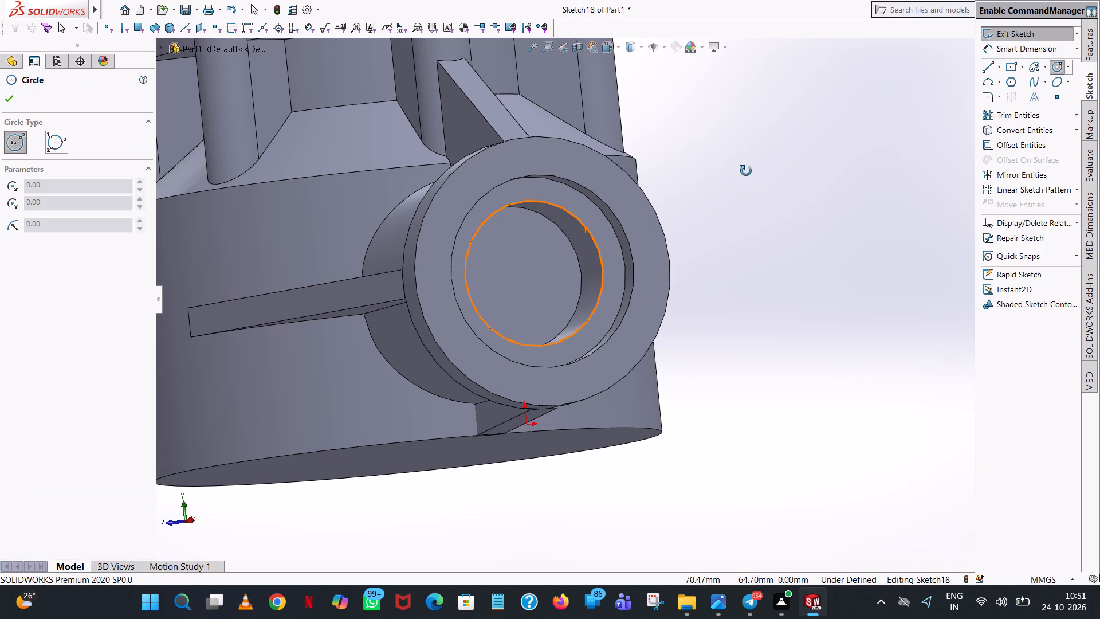
pyautogui.moveTo(746, 171); pyautogui.dragTo(725, 181, button='middle')
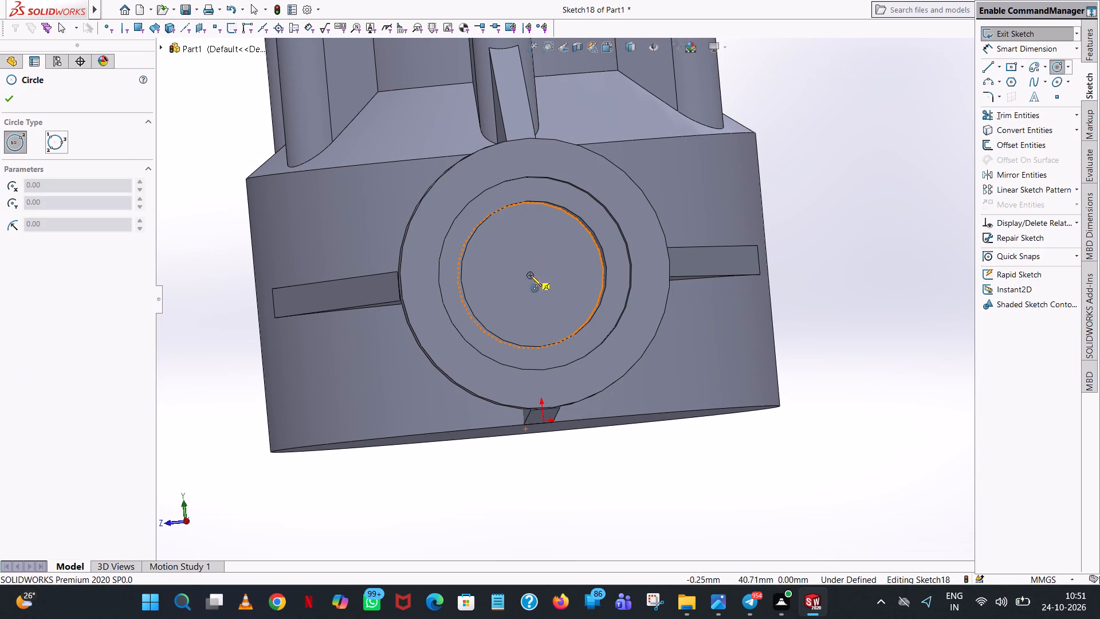
pyautogui.click(529, 273)
pyautogui.click(573, 263)
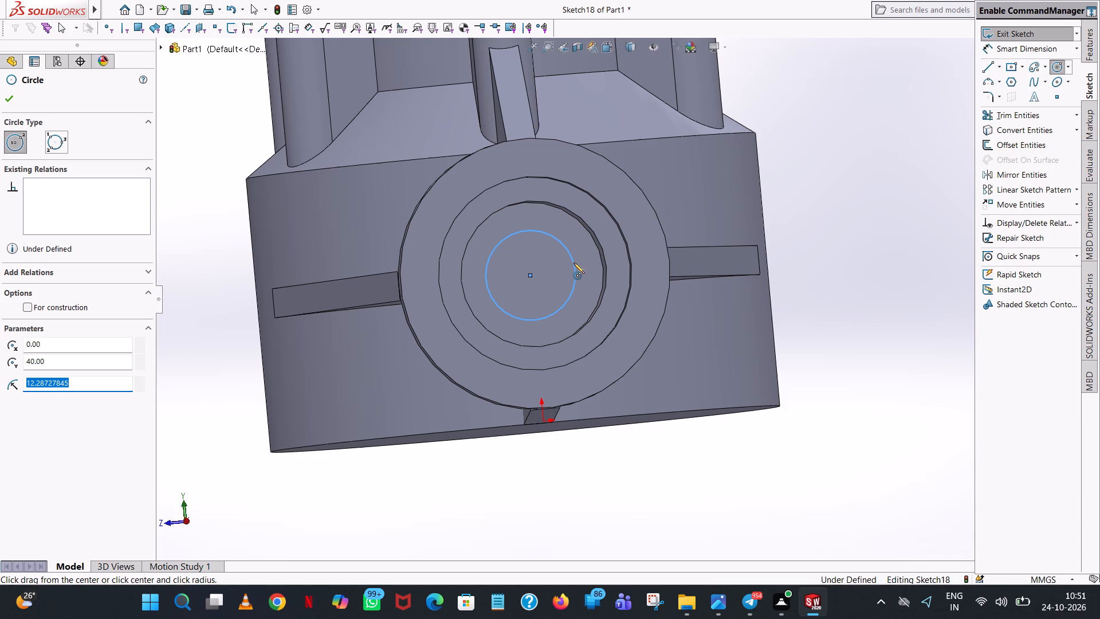
pyautogui.write('51/2')
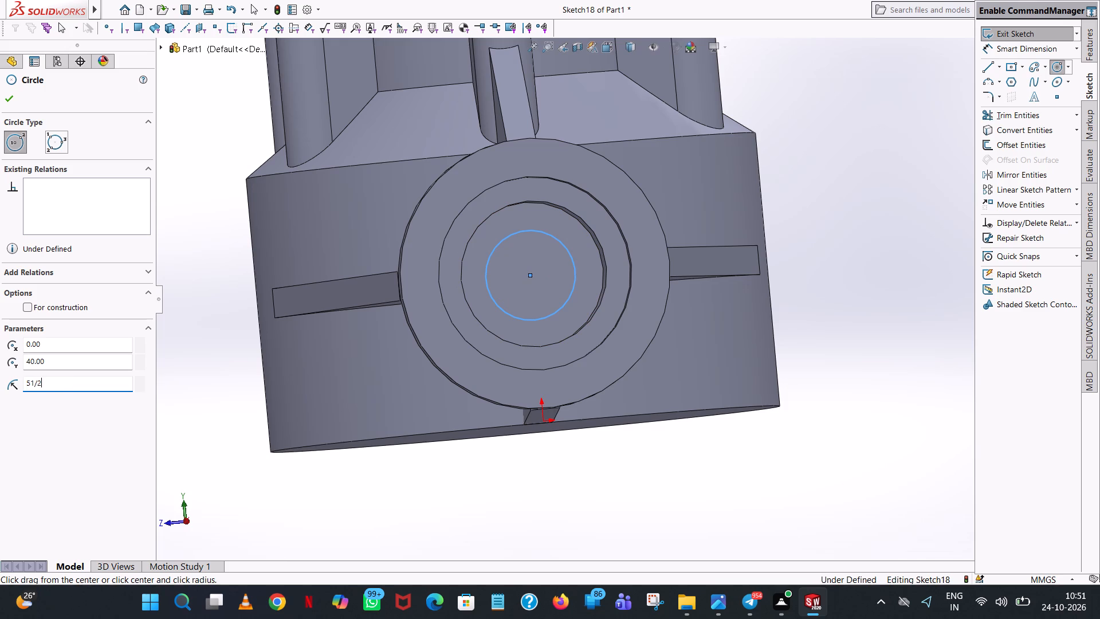
pyautogui.press('Return')
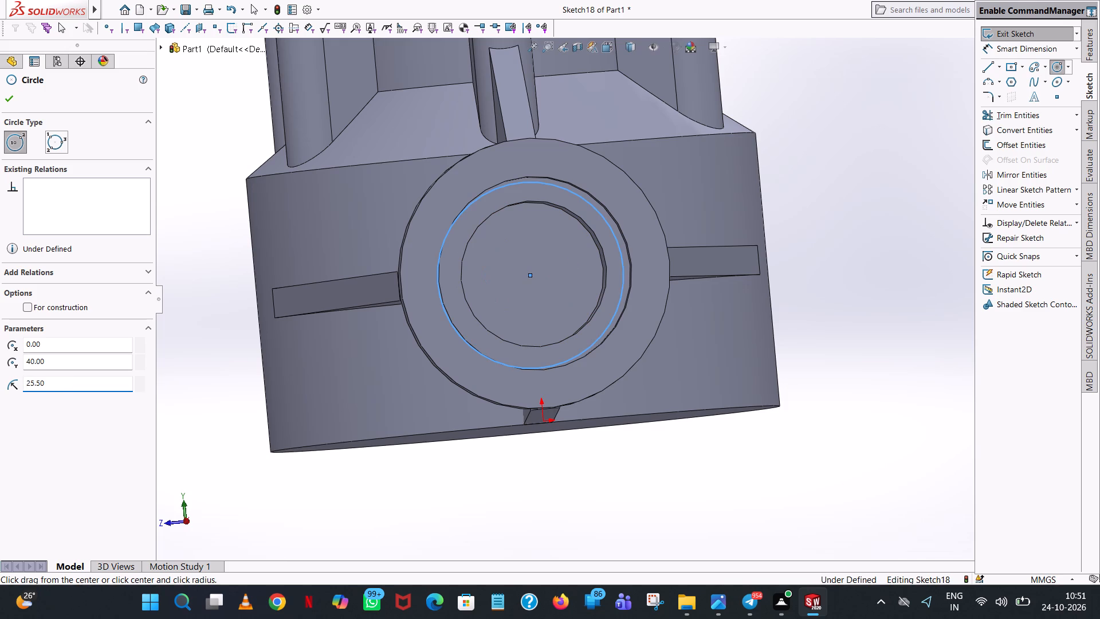
pyautogui.click(7, 97)
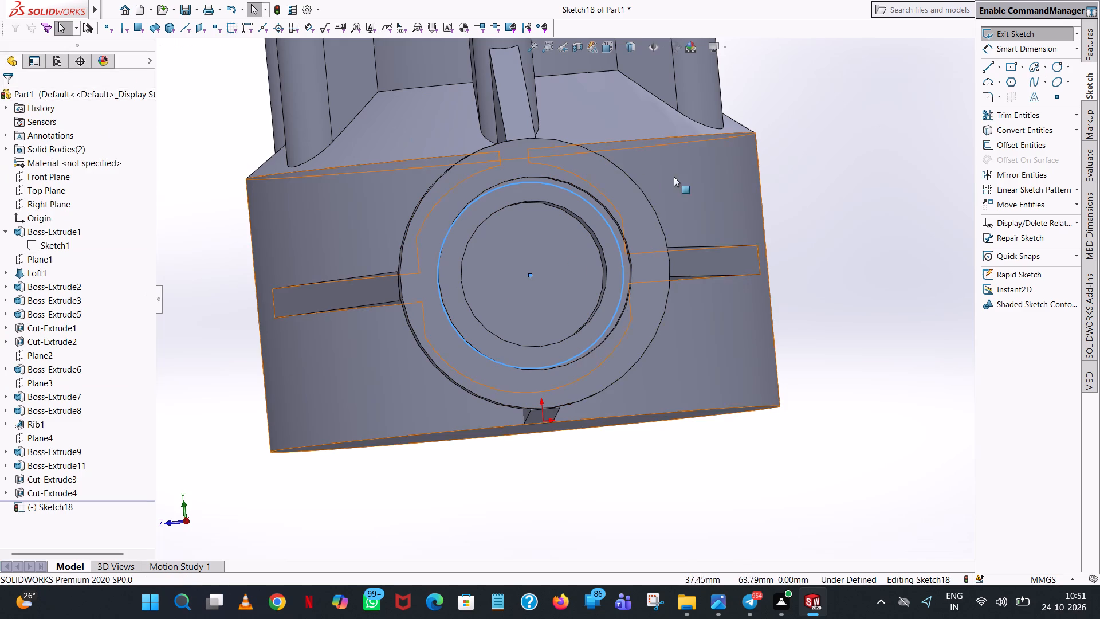
pyautogui.click(835, 91)
# Dimension the diameter of the new circle on the bore floor.
pyautogui.click(1066, 50)
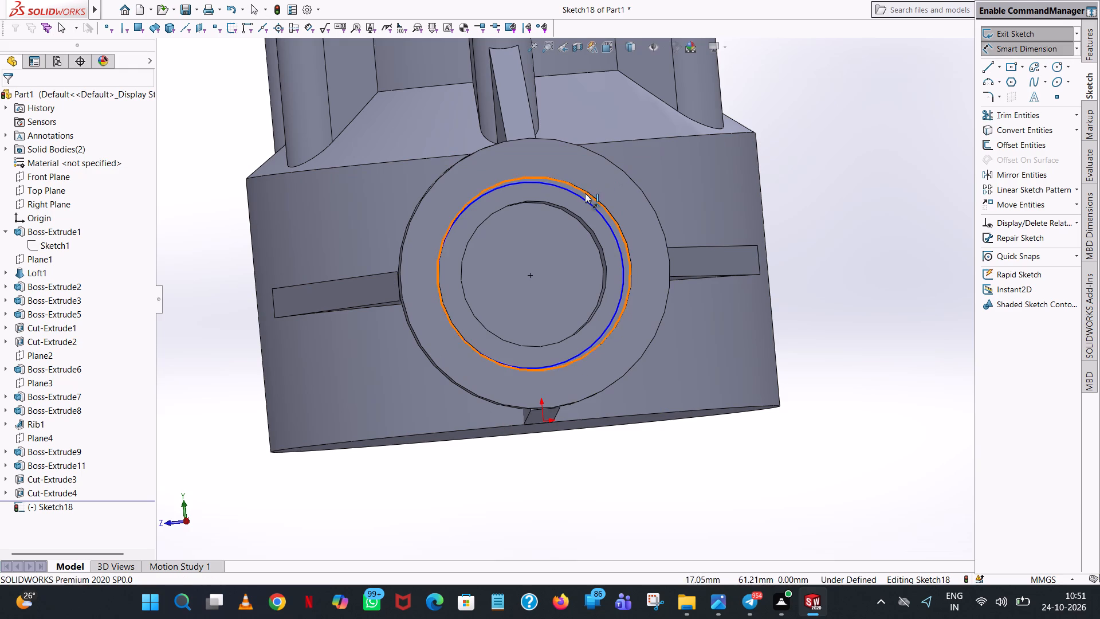
pyautogui.click(578, 194)
pyautogui.click(845, 195)
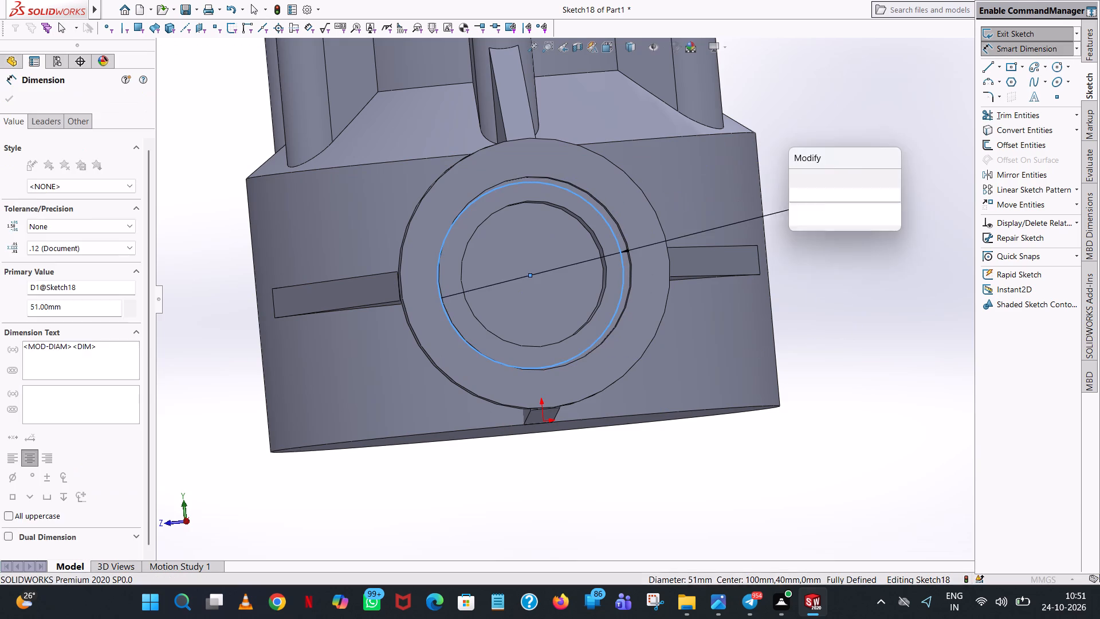
pyautogui.click(803, 177)
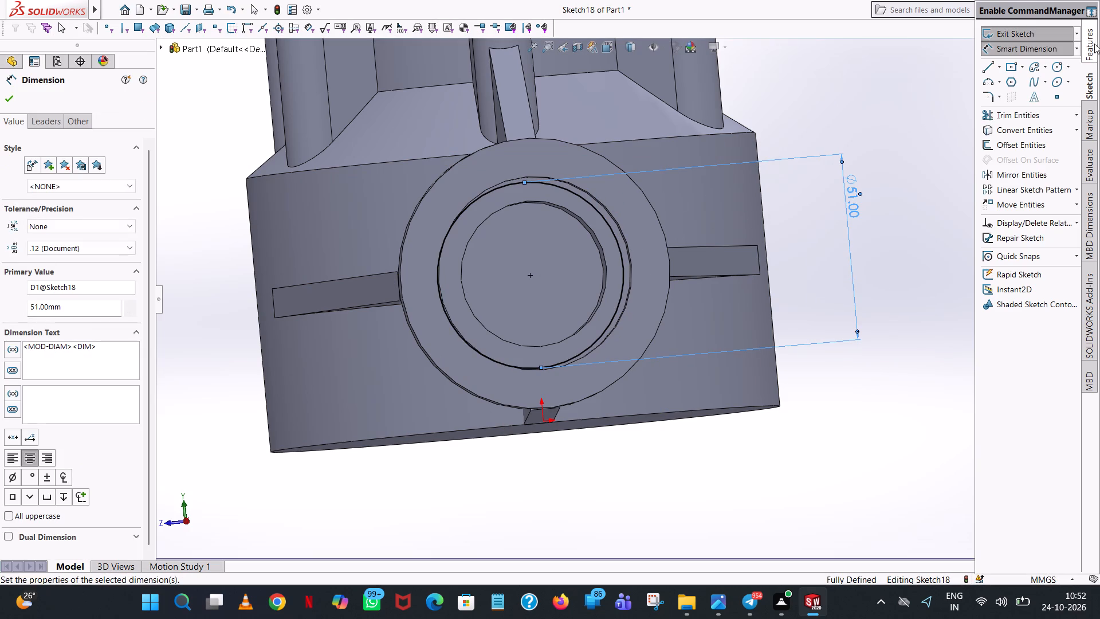
# Cut the bore-floor circle 22 mm blind, deeper into the side branch.
pyautogui.click(1095, 40)
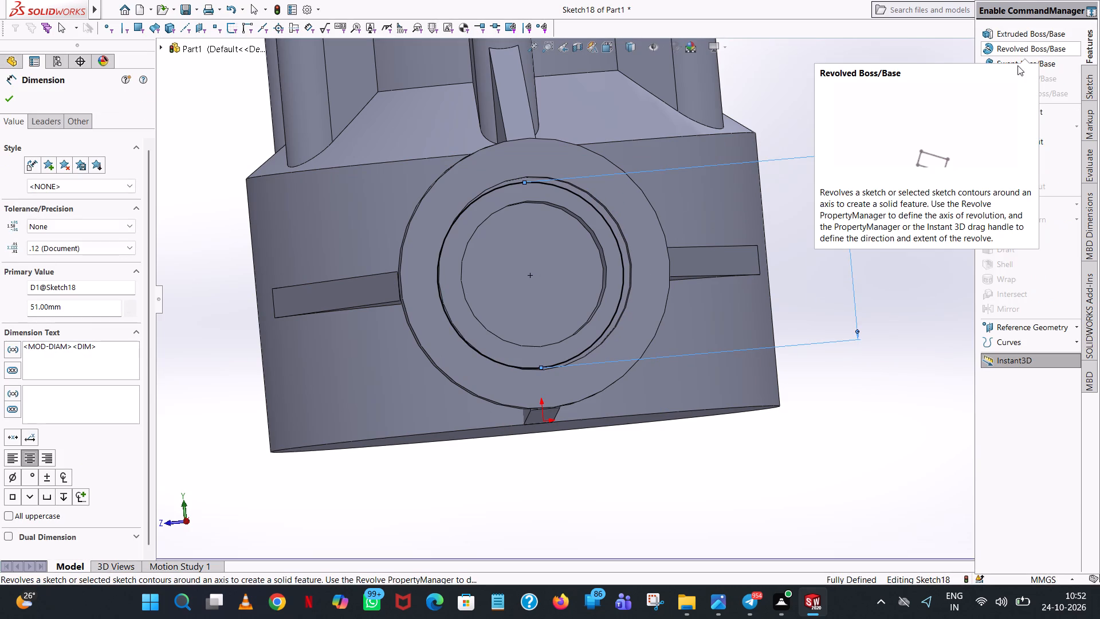
pyautogui.click(1011, 112)
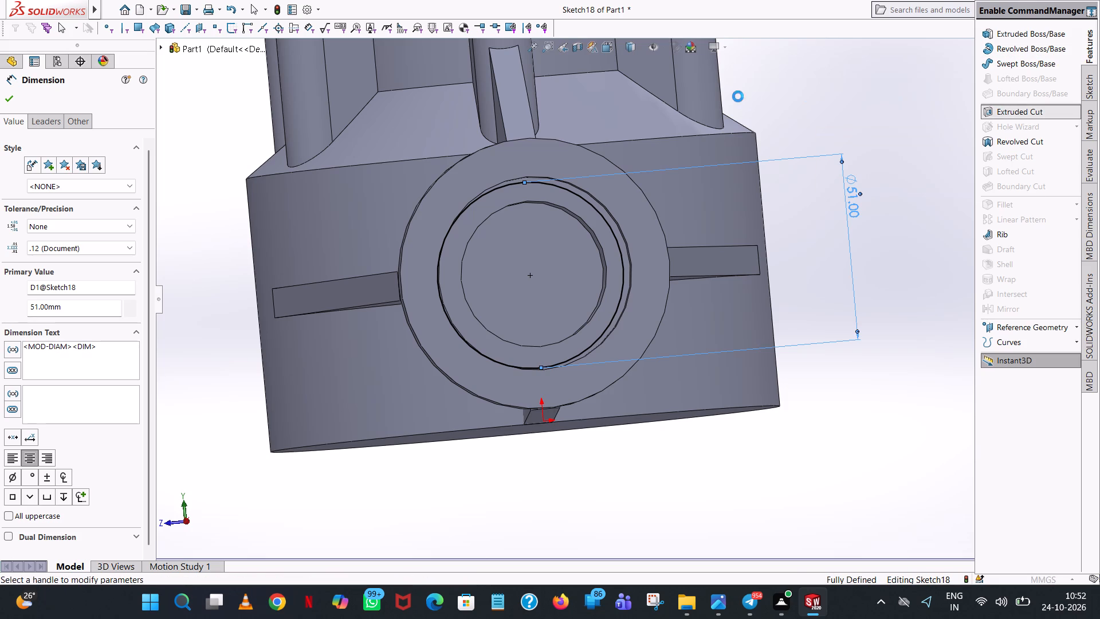
pyautogui.scroll(2, 758, 95)
pyautogui.moveTo(769, 104); pyautogui.dragTo(879, 115, button='middle')
pyautogui.doubleClick(99, 233)
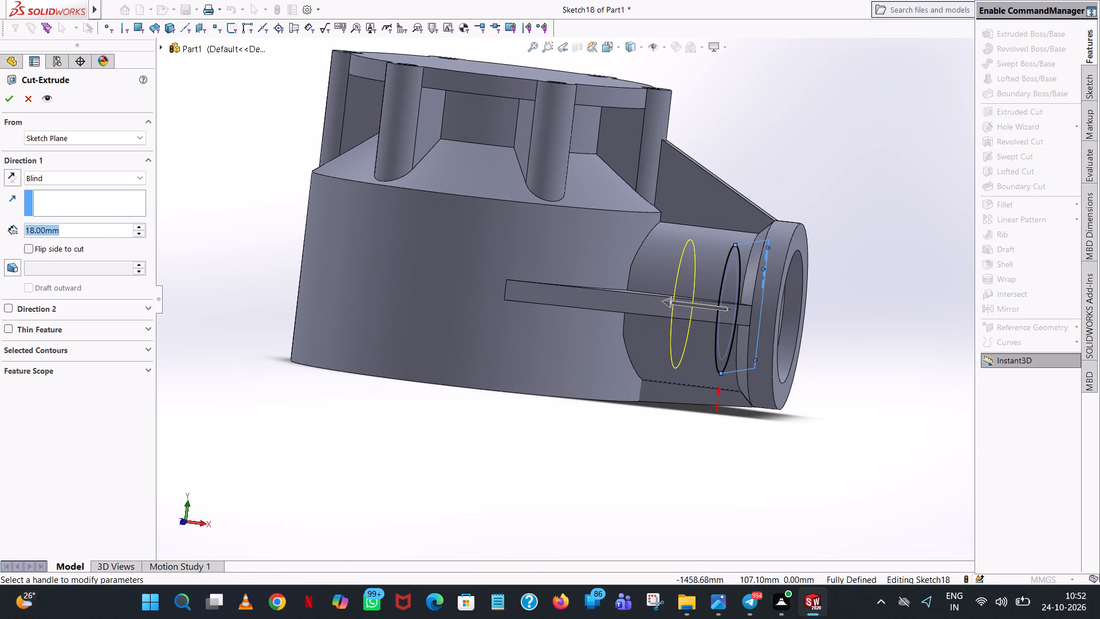
pyautogui.write('22')
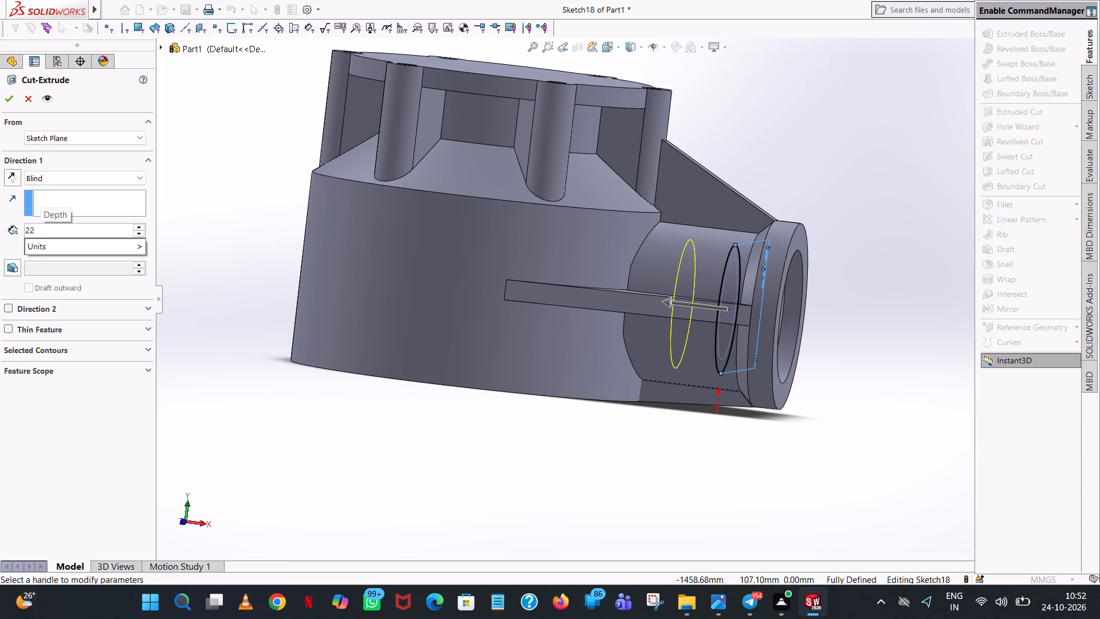
pyautogui.click(785, 129)
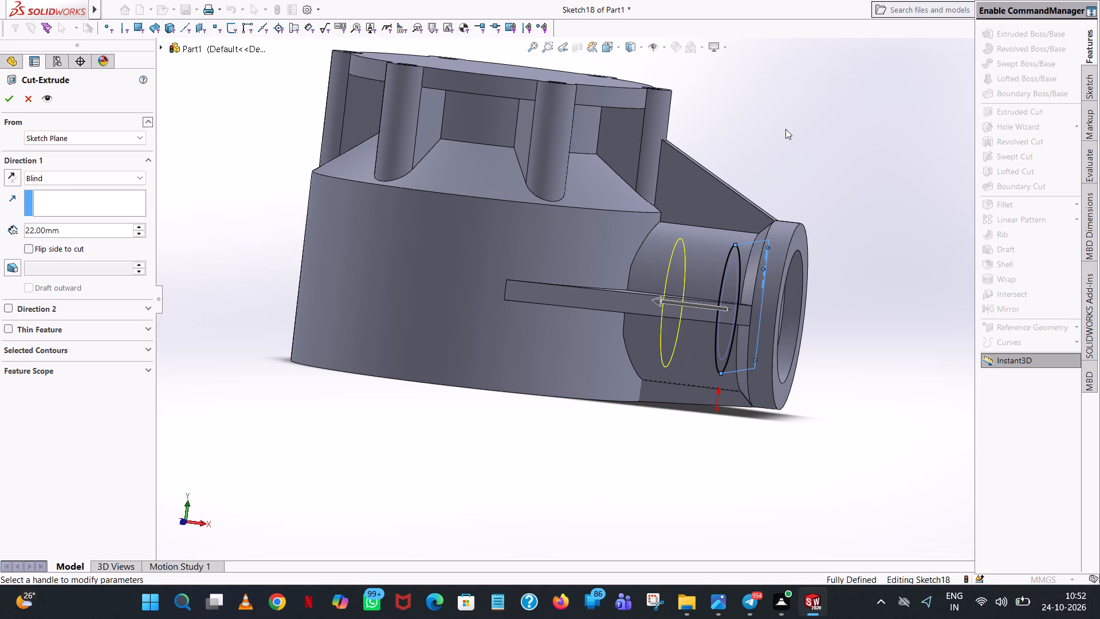
pyautogui.moveTo(788, 134); pyautogui.dragTo(799, 144, button='middle')
pyautogui.scroll(3, 792, 143)
pyautogui.scroll(-5, 682, 288)
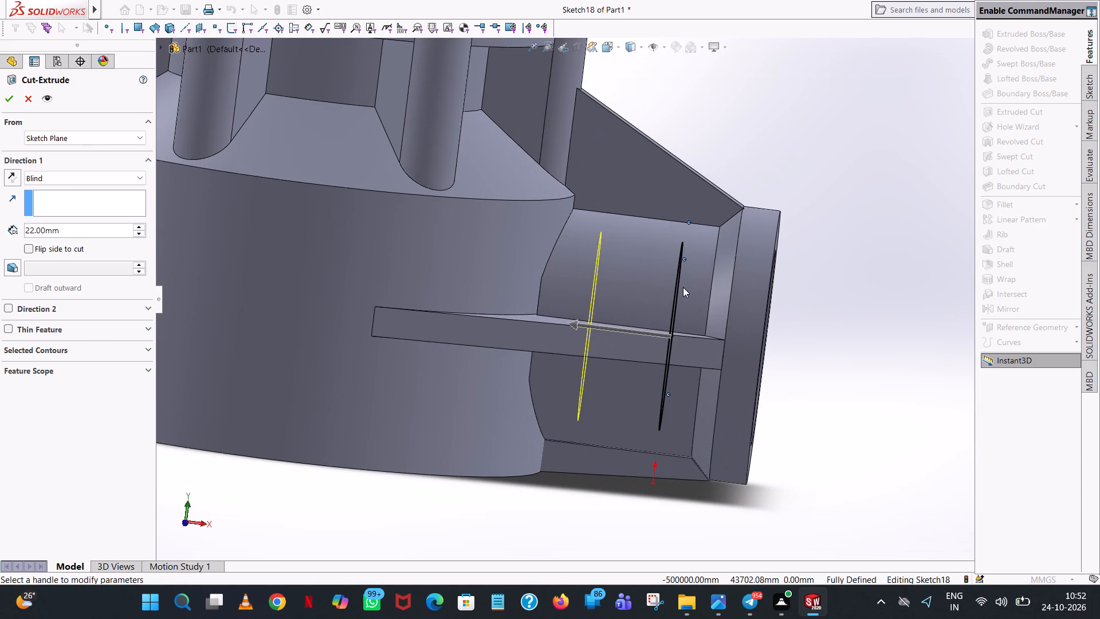
pyautogui.click(7, 95)
pyautogui.click(782, 128)
# Start an Extruded Cut with a new sketch on the floor of the 22 mm deep bore section inside the branch.
pyautogui.scroll(1, 785, 133)
pyautogui.moveTo(777, 136); pyautogui.dragTo(703, 134, button='middle')
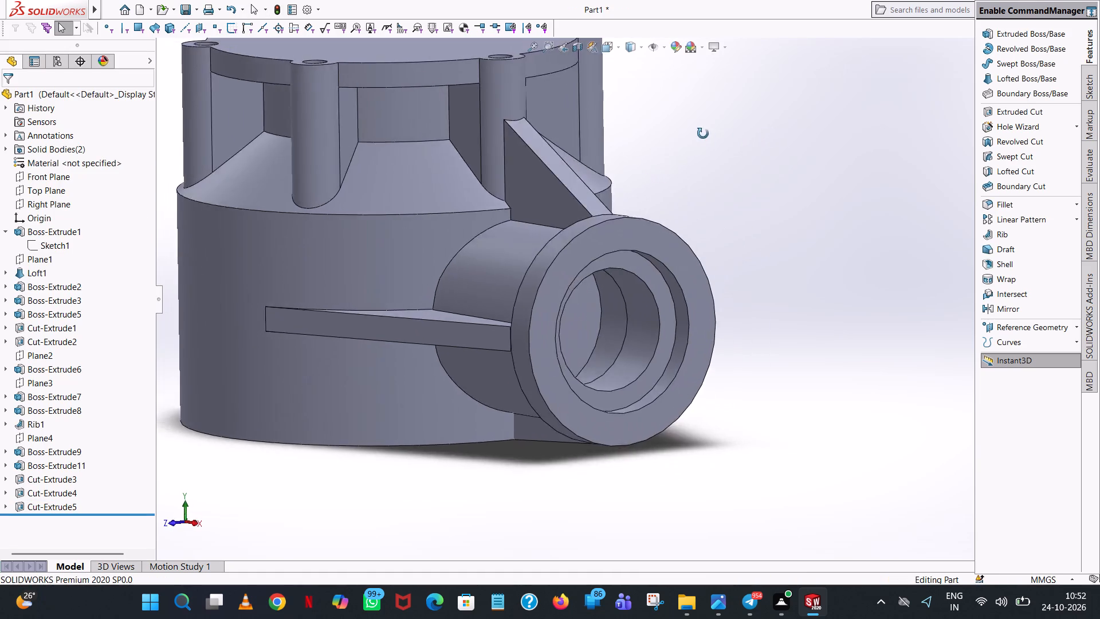
pyautogui.moveTo(703, 134); pyautogui.dragTo(672, 97, button='middle')
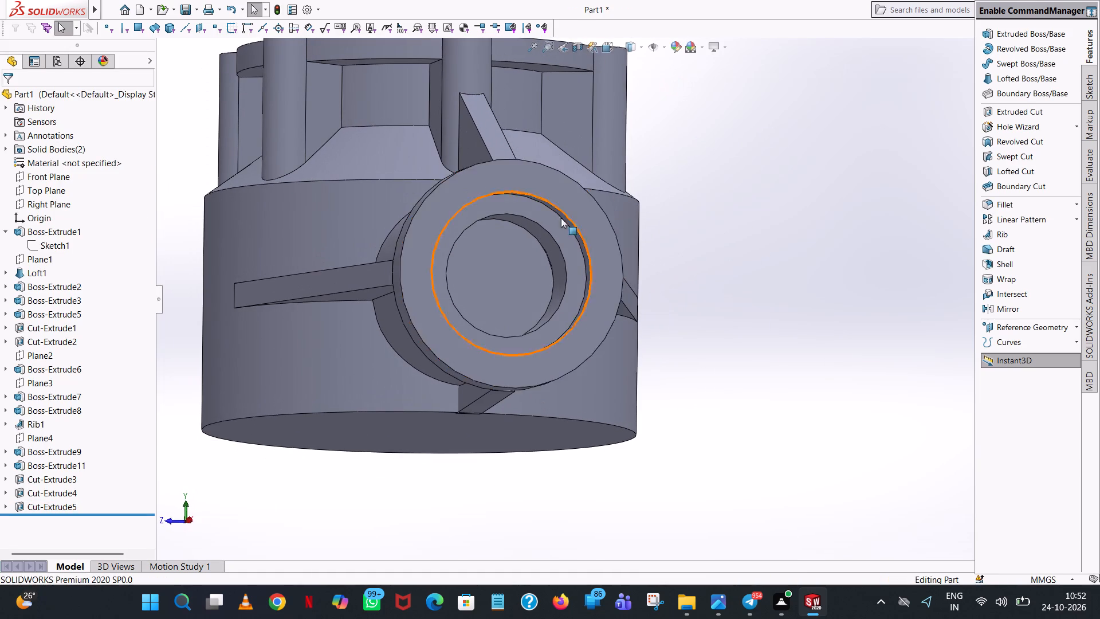
pyautogui.scroll(-6, 561, 218)
pyautogui.middleClick(580, 241)
pyautogui.scroll(2, 585, 234)
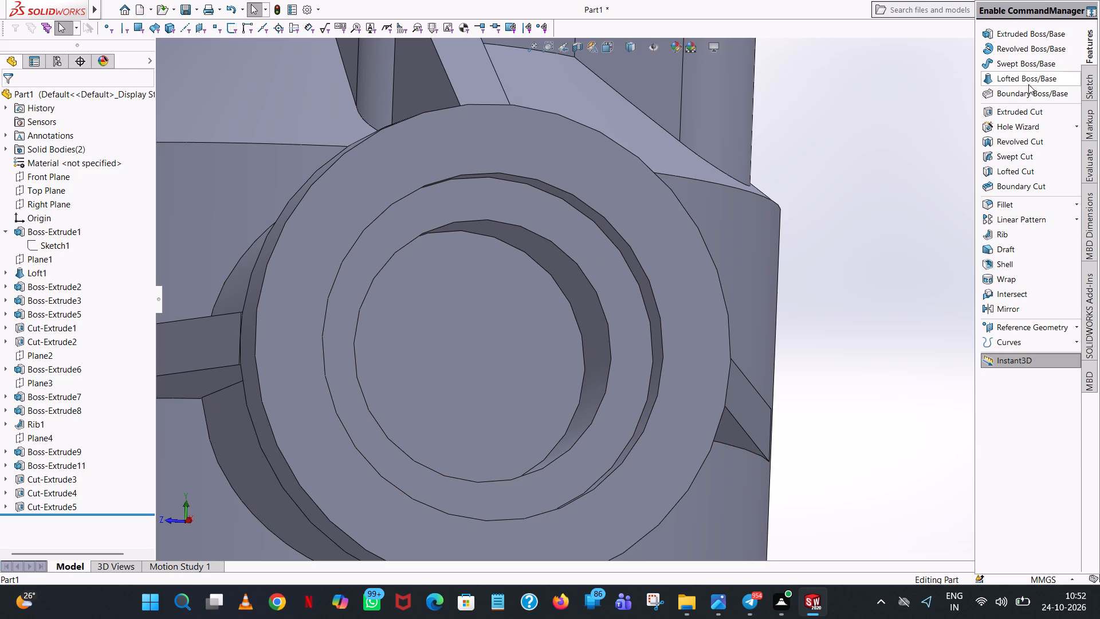
pyautogui.click(1021, 109)
pyautogui.click(457, 304)
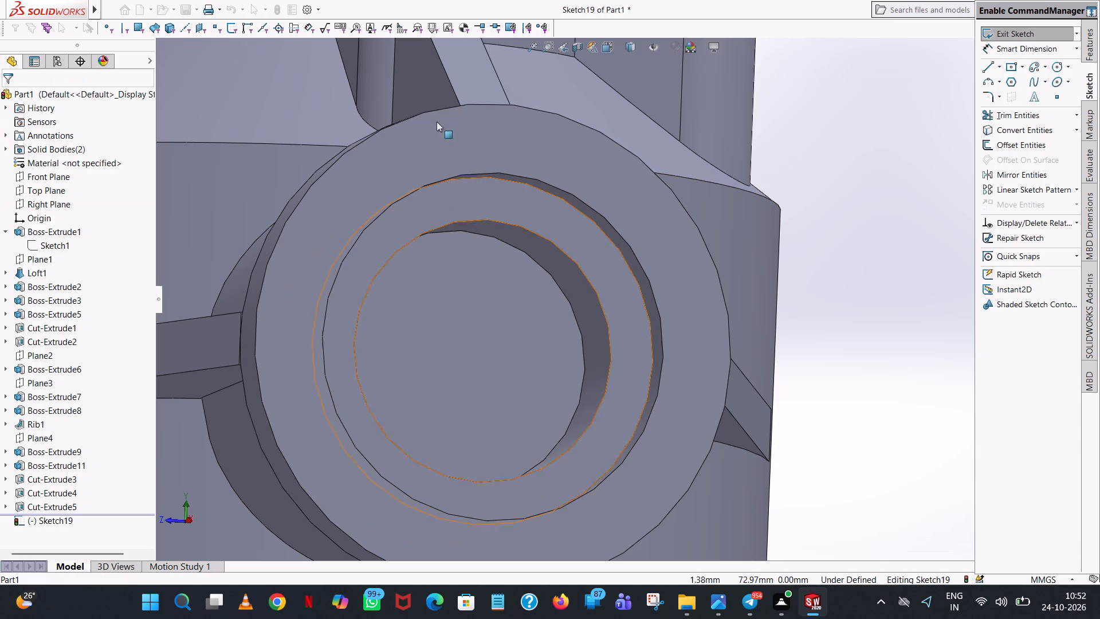
# Sketch a circle centred on this deeper bore floor and set its radius to 43/2, i.e. 21.5 mm.
pyautogui.scroll(7, 490, 276)
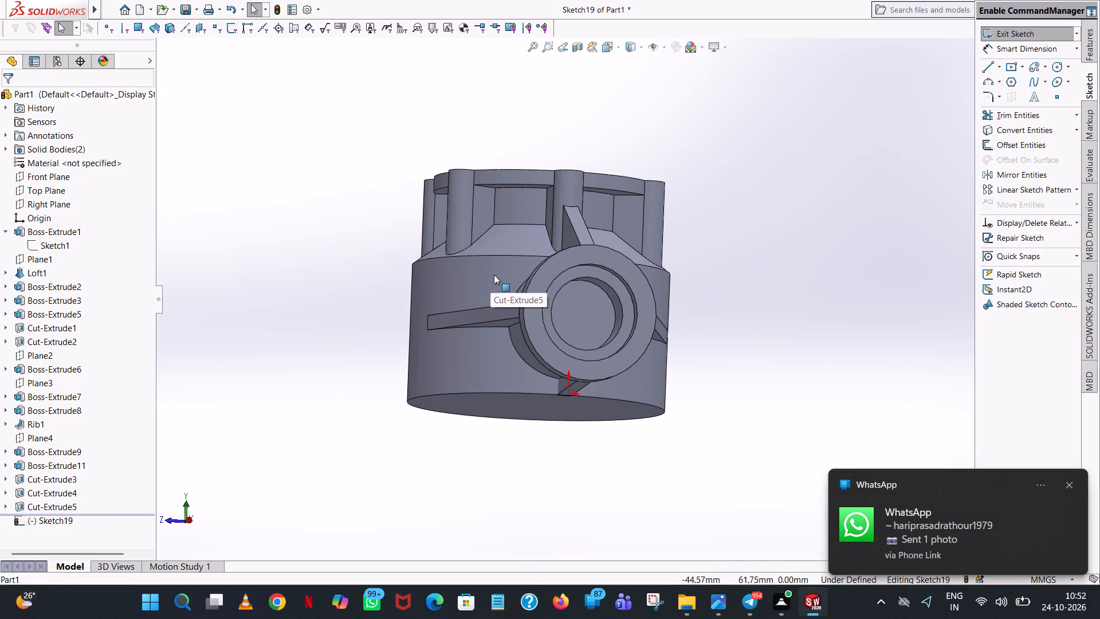
pyautogui.click(618, 49)
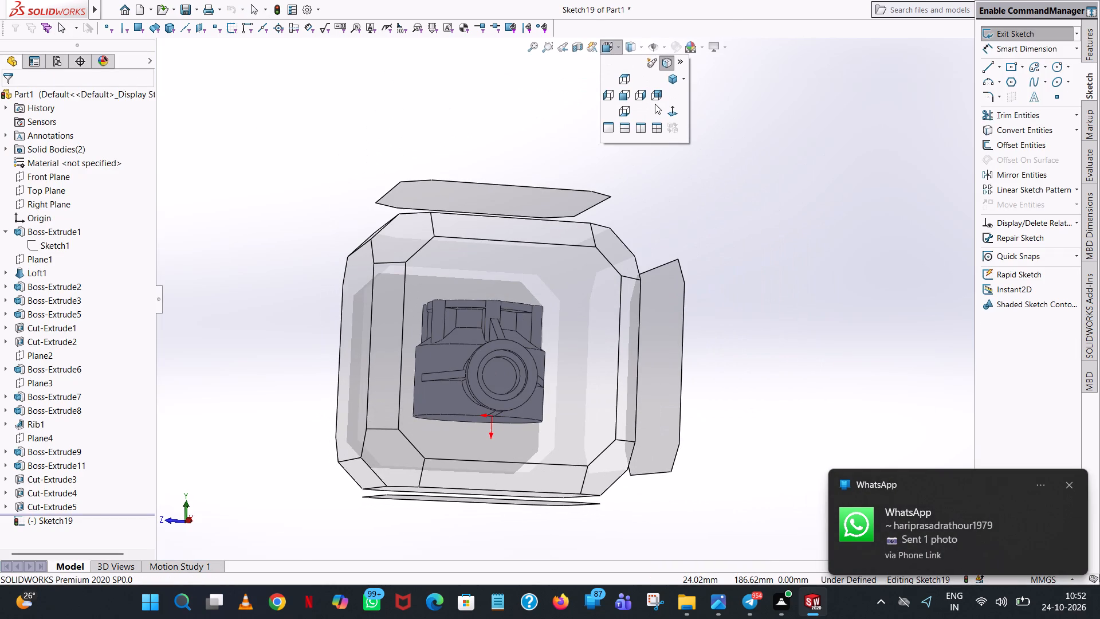
pyautogui.click(672, 111)
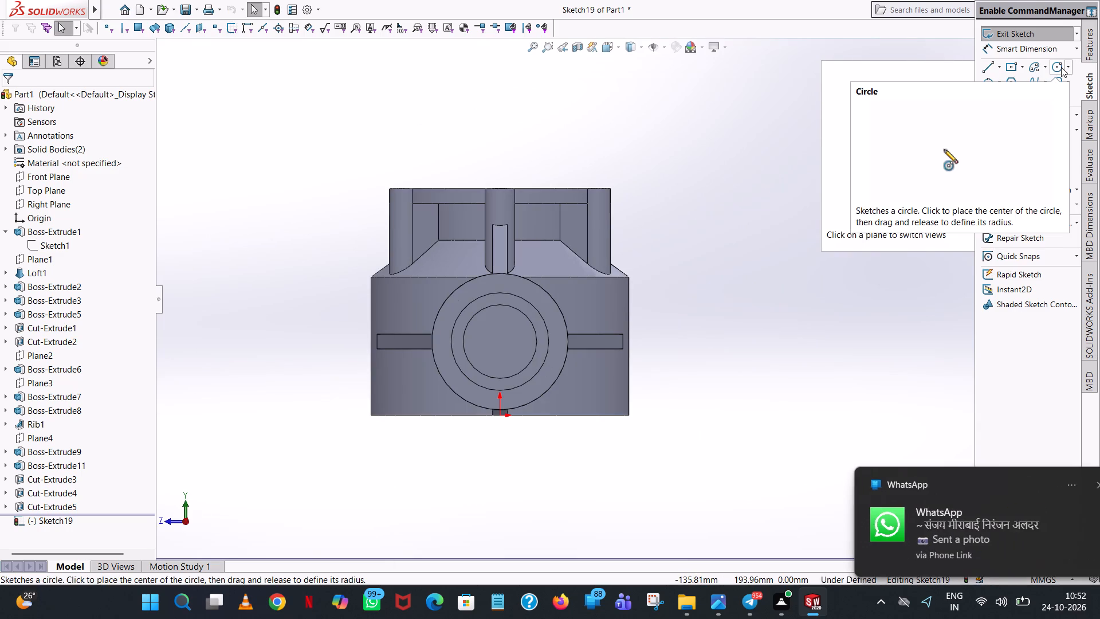
pyautogui.click(1061, 67)
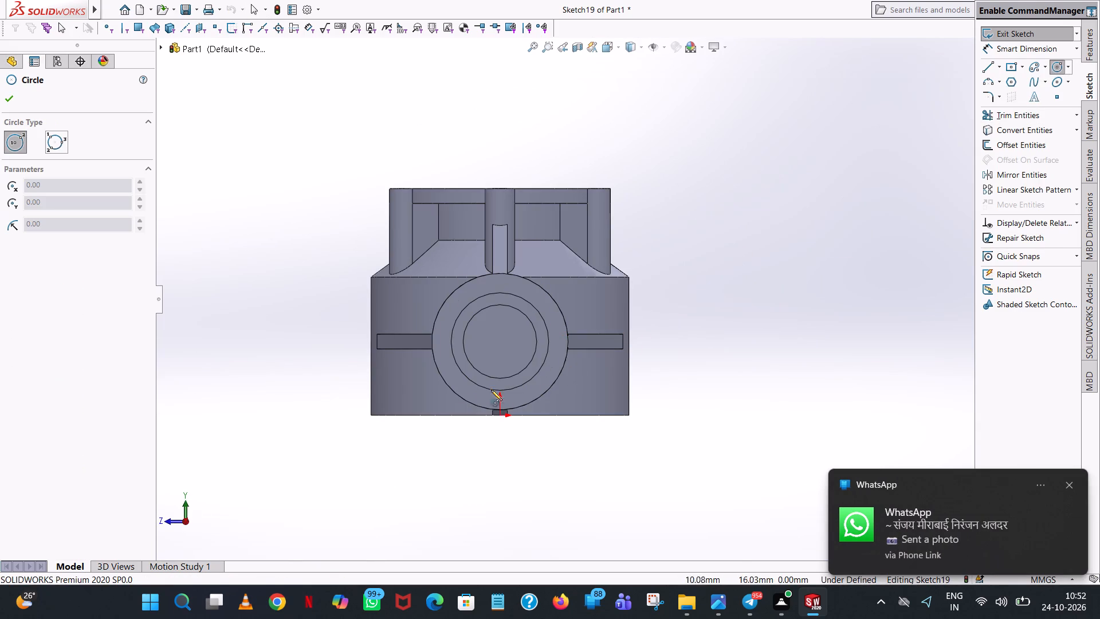
pyautogui.scroll(-7, 507, 361)
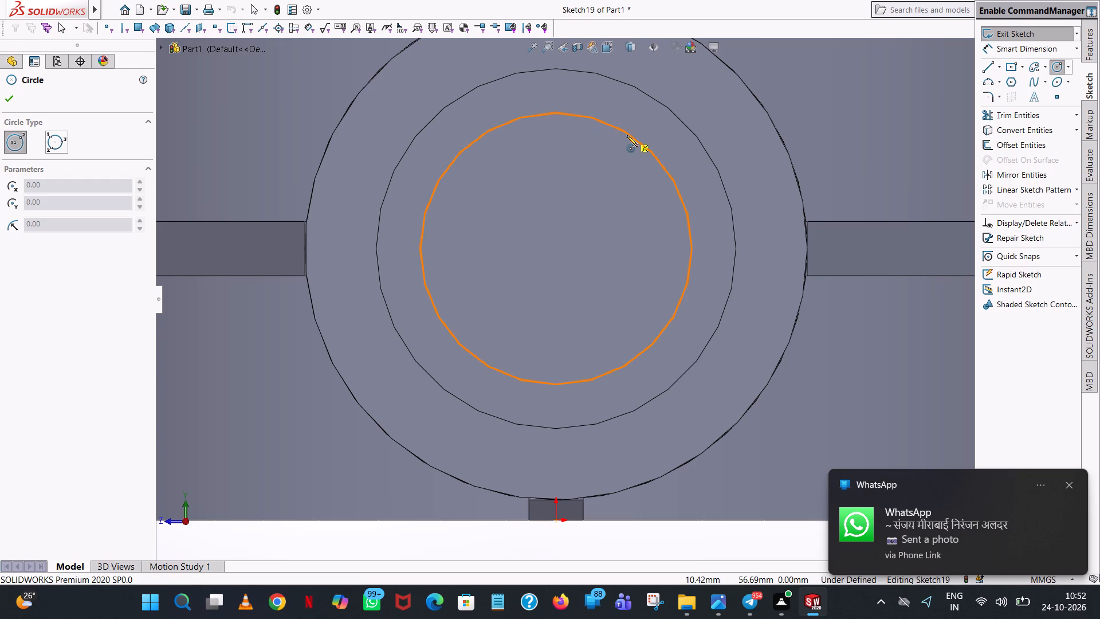
pyautogui.scroll(4, 631, 191)
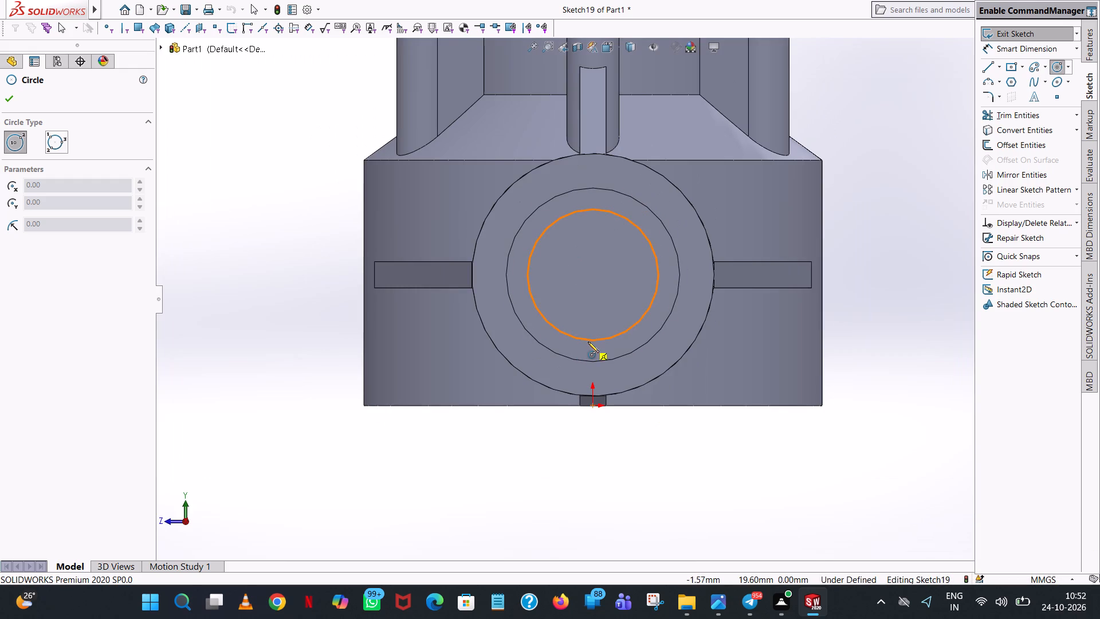
pyautogui.click(593, 275)
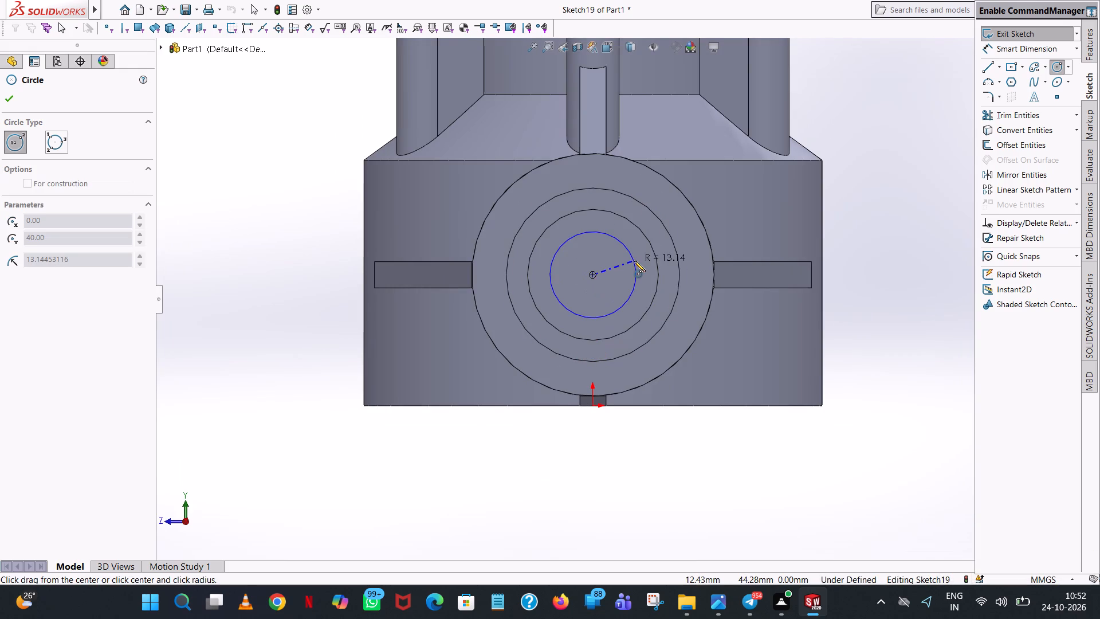
pyautogui.click(634, 261)
pyautogui.write('43/2')
pyautogui.press('Return')
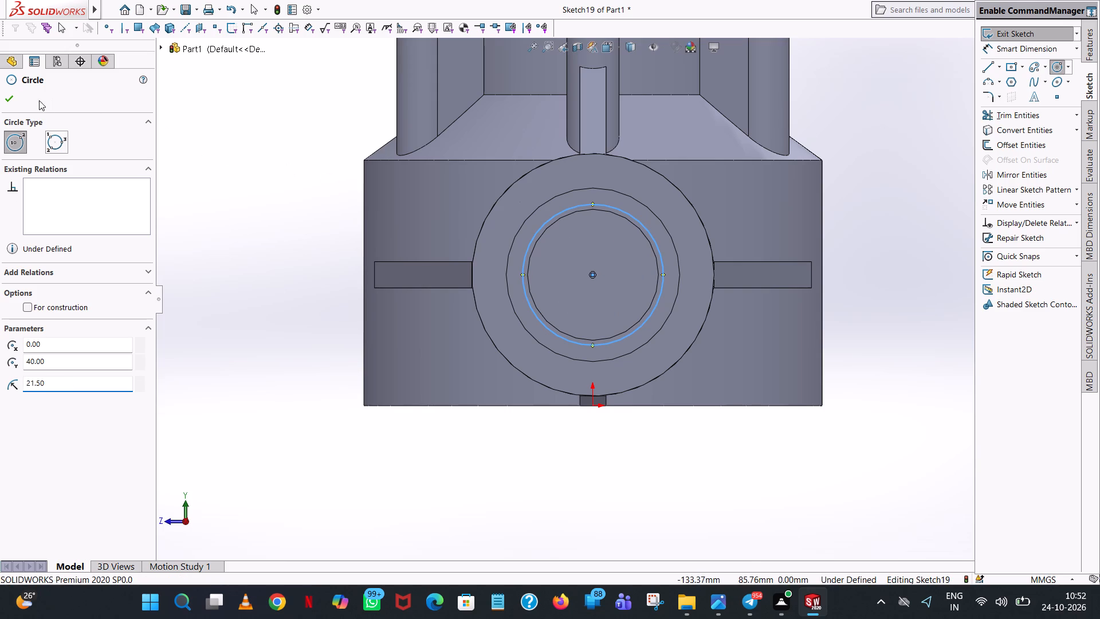
pyautogui.click(9, 100)
pyautogui.click(222, 146)
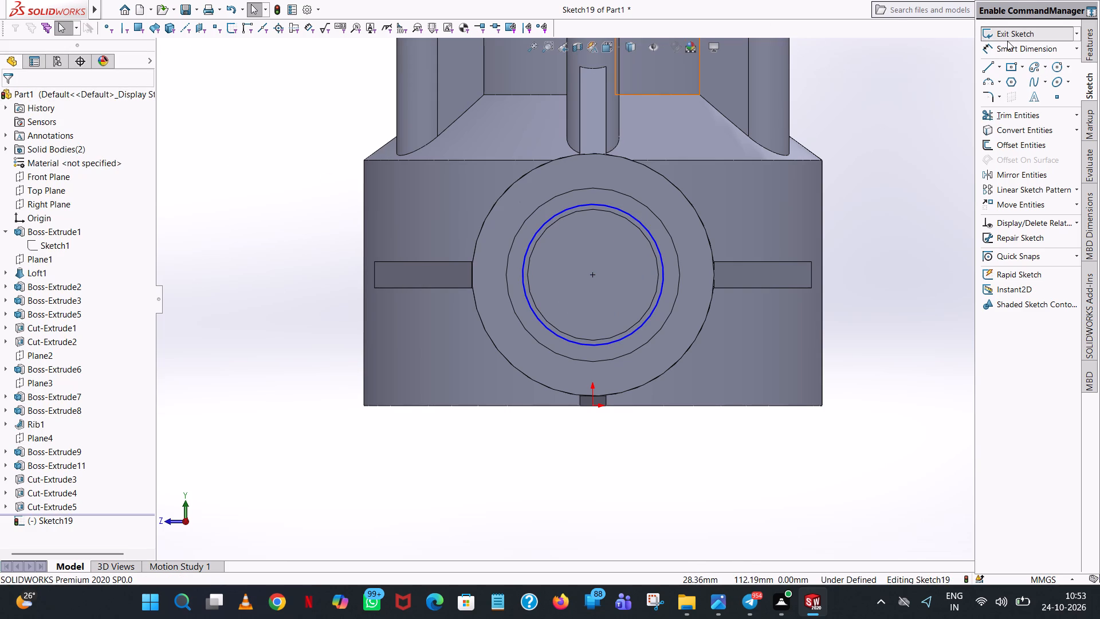
# Dimension the diameter of the circle on the deeper bore floor.
pyautogui.click(1007, 44)
pyautogui.click(599, 205)
pyautogui.click(903, 189)
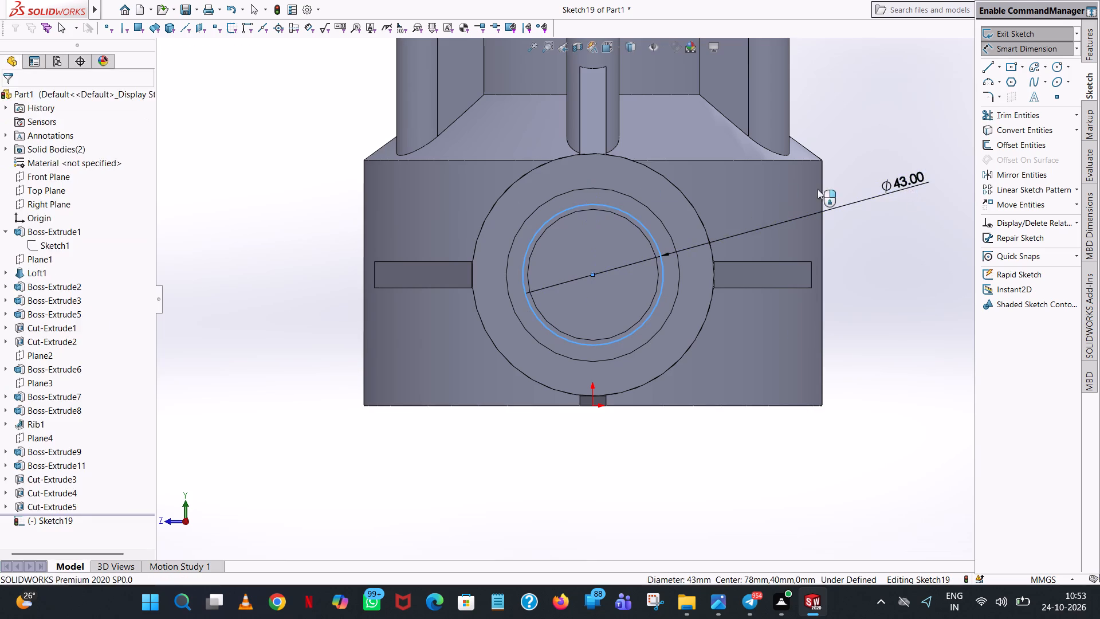
pyautogui.click(851, 168)
pyautogui.click(928, 61)
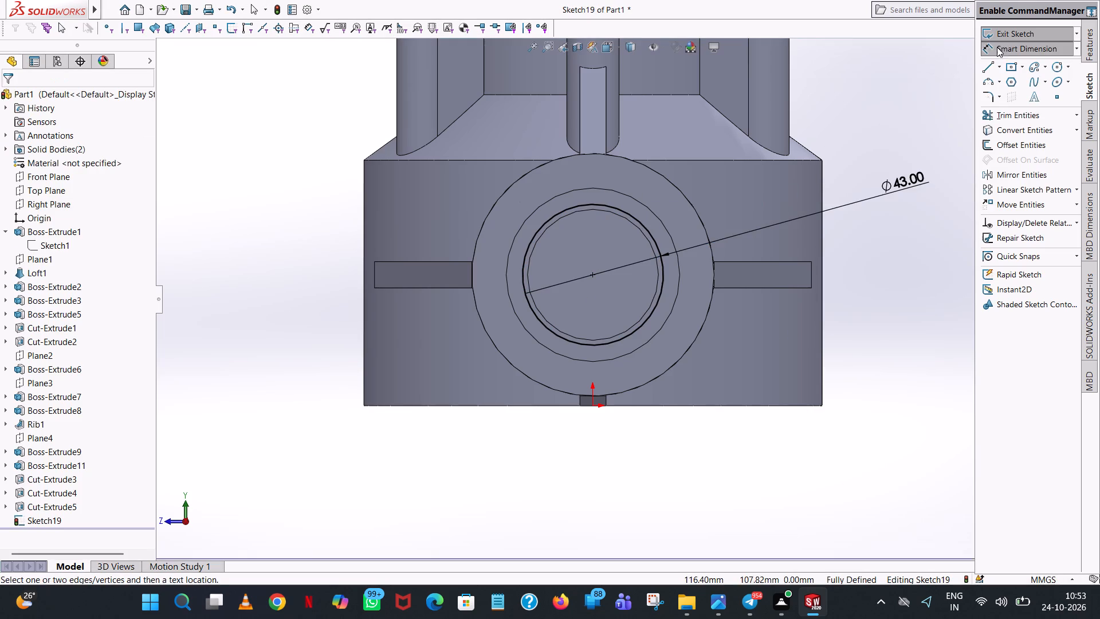
# Cut the 43 mm circle 52 mm blind from the deeper bore floor into the main body.
pyautogui.moveTo(810, 145); pyautogui.dragTo(875, 152, button='middle')
pyautogui.scroll(1, 859, 82)
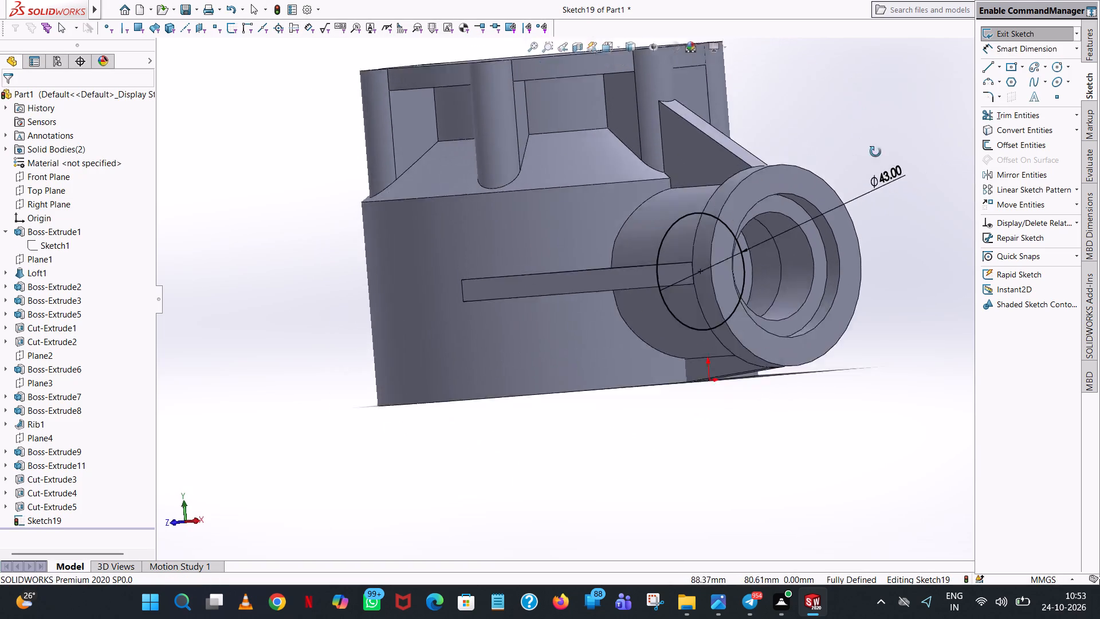
pyautogui.moveTo(875, 152); pyautogui.dragTo(941, 148, button='middle')
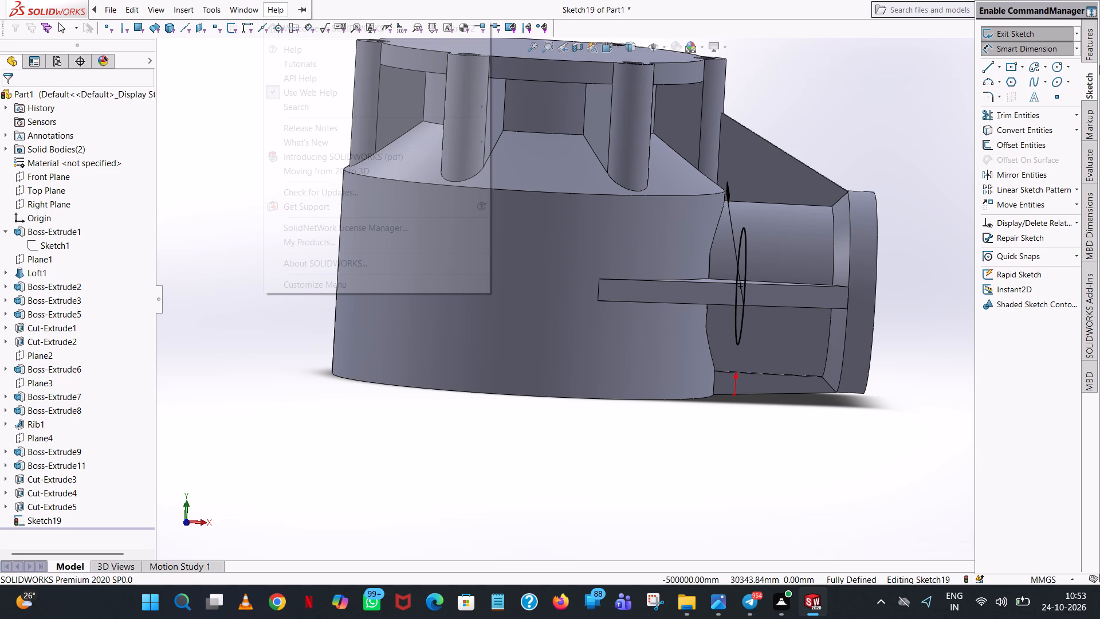
pyautogui.click(1090, 44)
pyautogui.click(1024, 107)
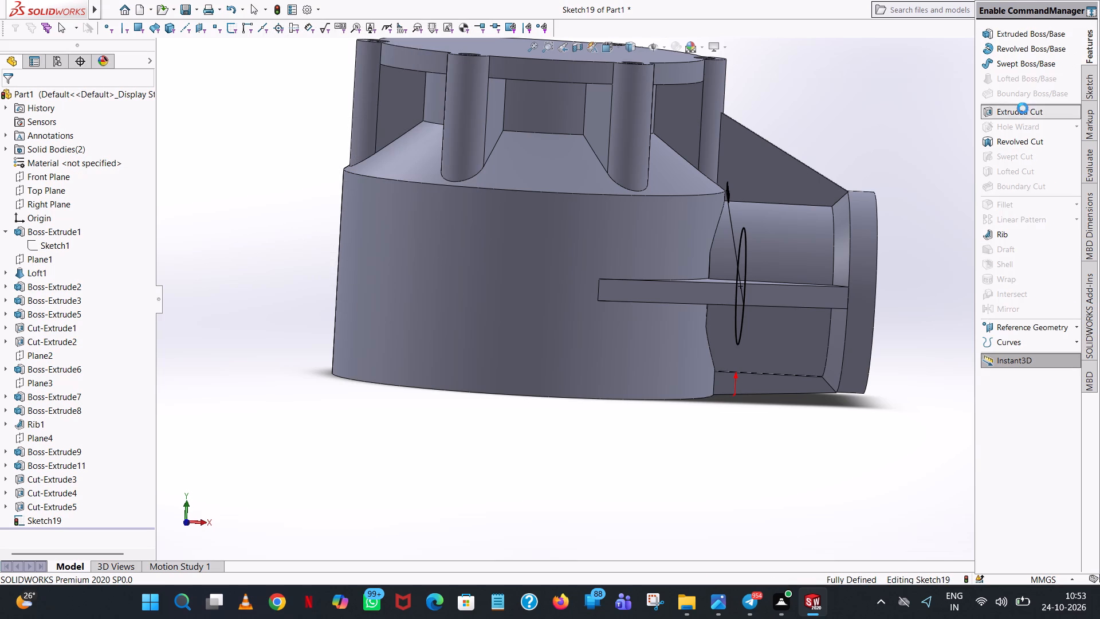
pyautogui.moveTo(666, 284); pyautogui.dragTo(642, 284)
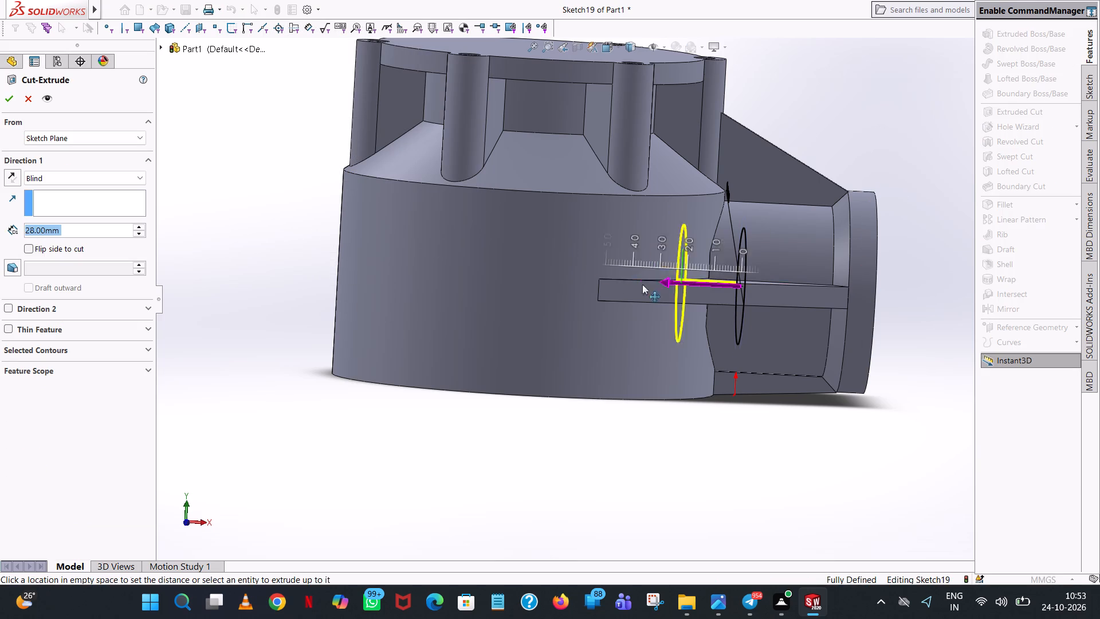
pyautogui.moveTo(642, 284); pyautogui.dragTo(600, 284)
pyautogui.click(6, 104)
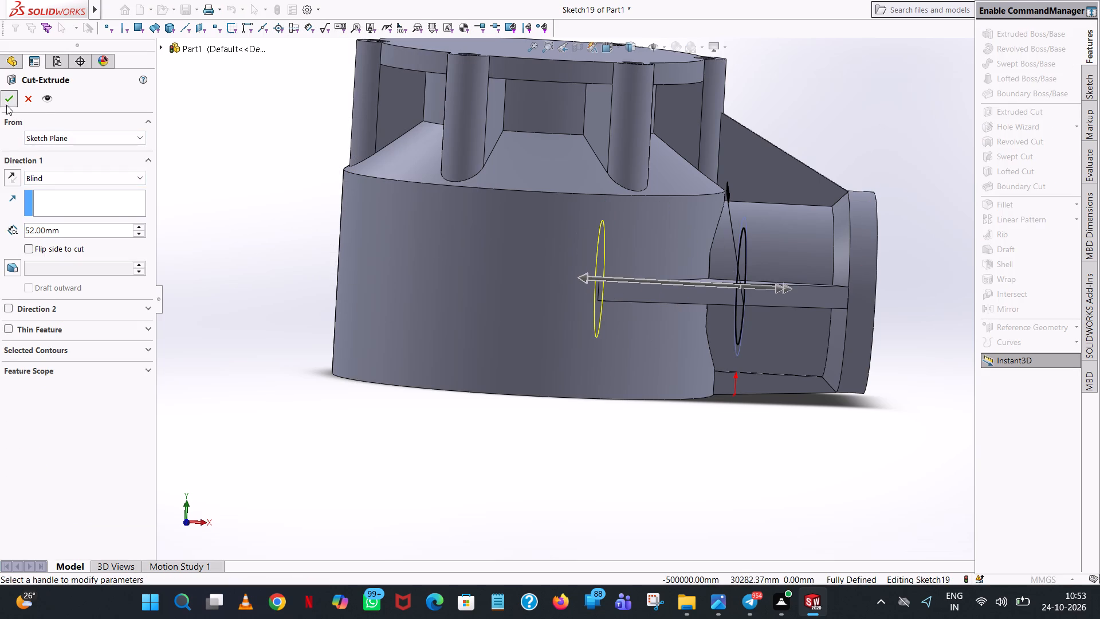
pyautogui.click(186, 234)
# Start an Extruded Cut with a new sketch on the flat bottom face of the main round body, viewed face-on.
pyautogui.scroll(1, 709, 315)
pyautogui.moveTo(606, 360); pyautogui.dragTo(558, 360, button='middle')
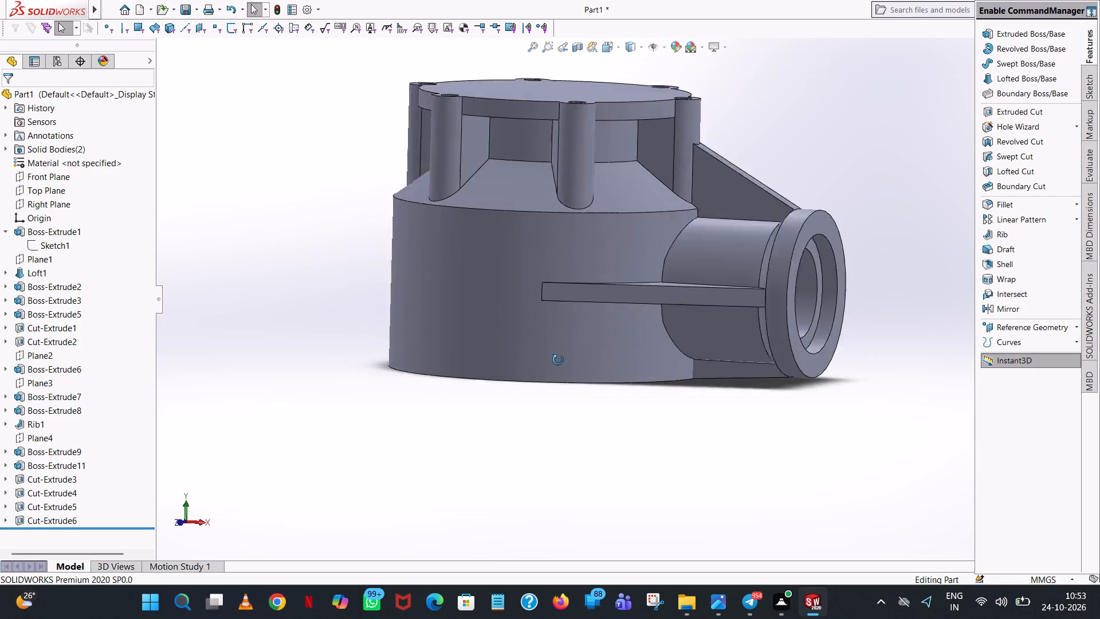
pyautogui.moveTo(558, 360); pyautogui.dragTo(517, 323, button='middle')
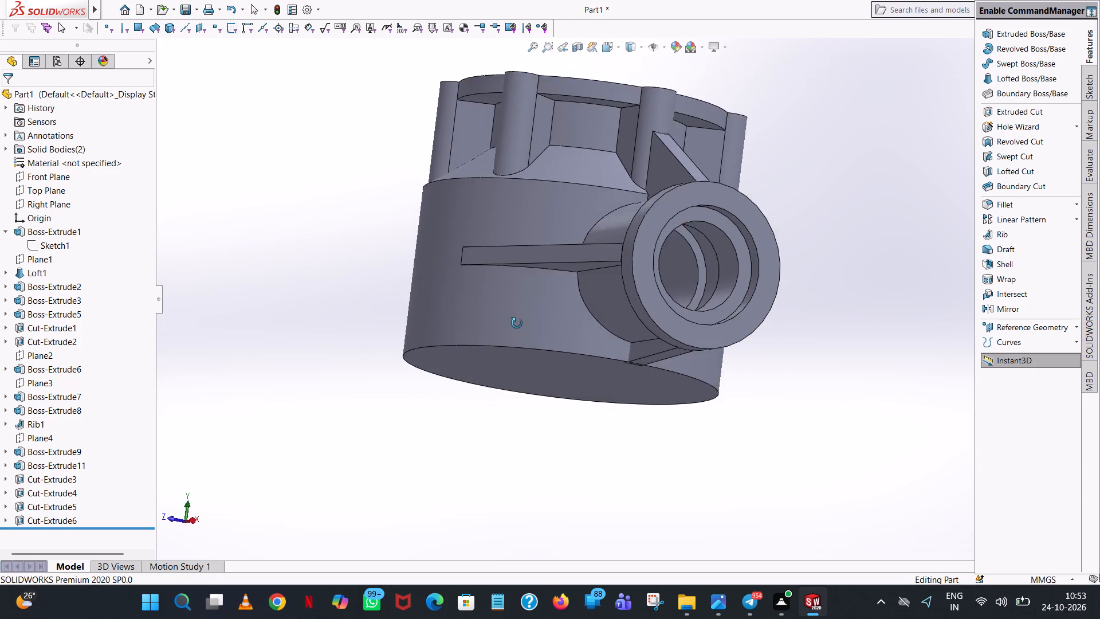
pyautogui.moveTo(517, 323); pyautogui.dragTo(613, 272, button='middle')
pyautogui.moveTo(613, 243); pyautogui.dragTo(649, 91, button='middle')
pyautogui.scroll(1, 639, 138)
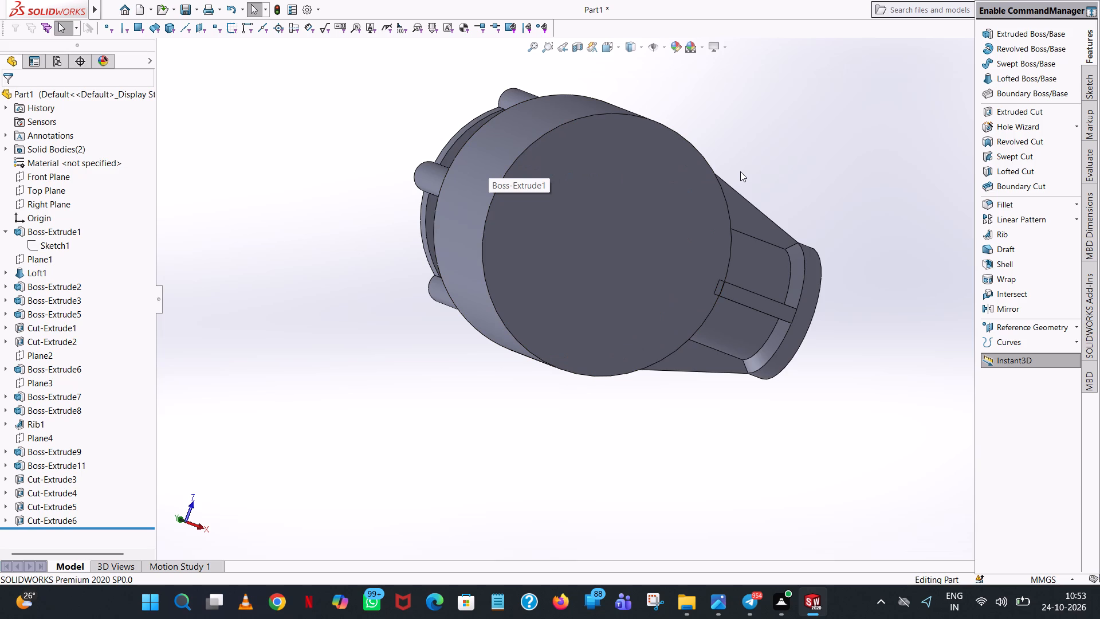
pyautogui.click(1009, 113)
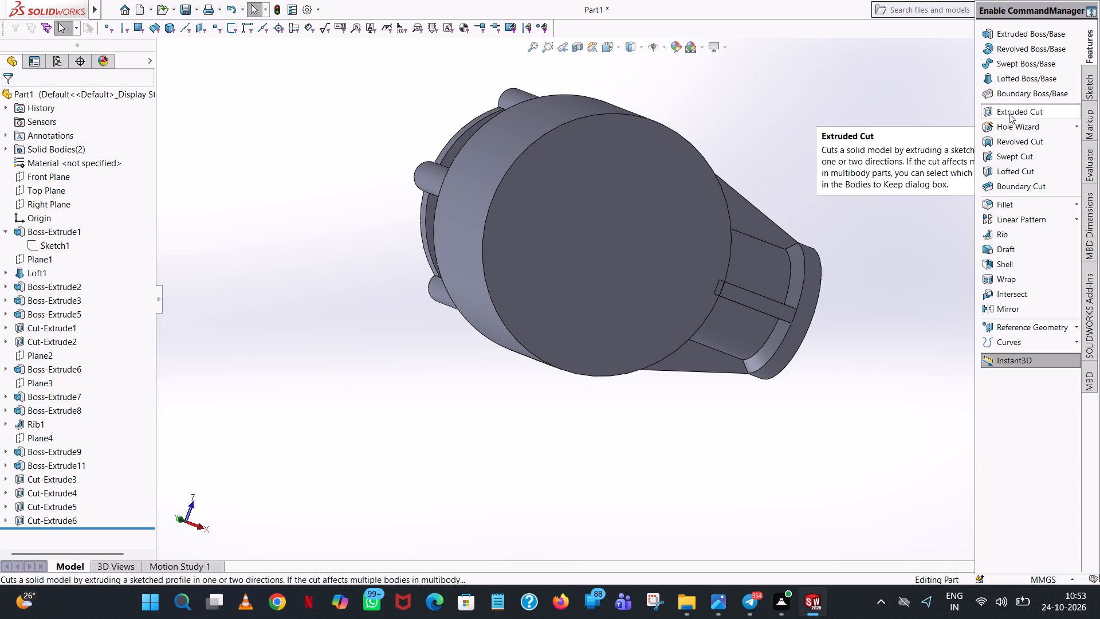
pyautogui.click(607, 277)
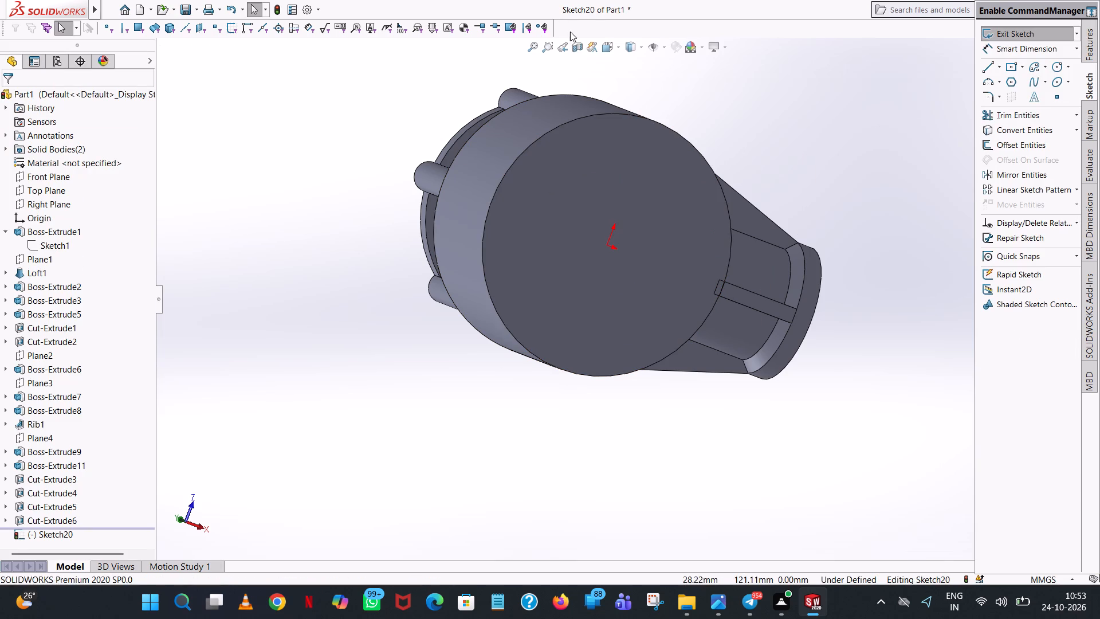
pyautogui.click(616, 45)
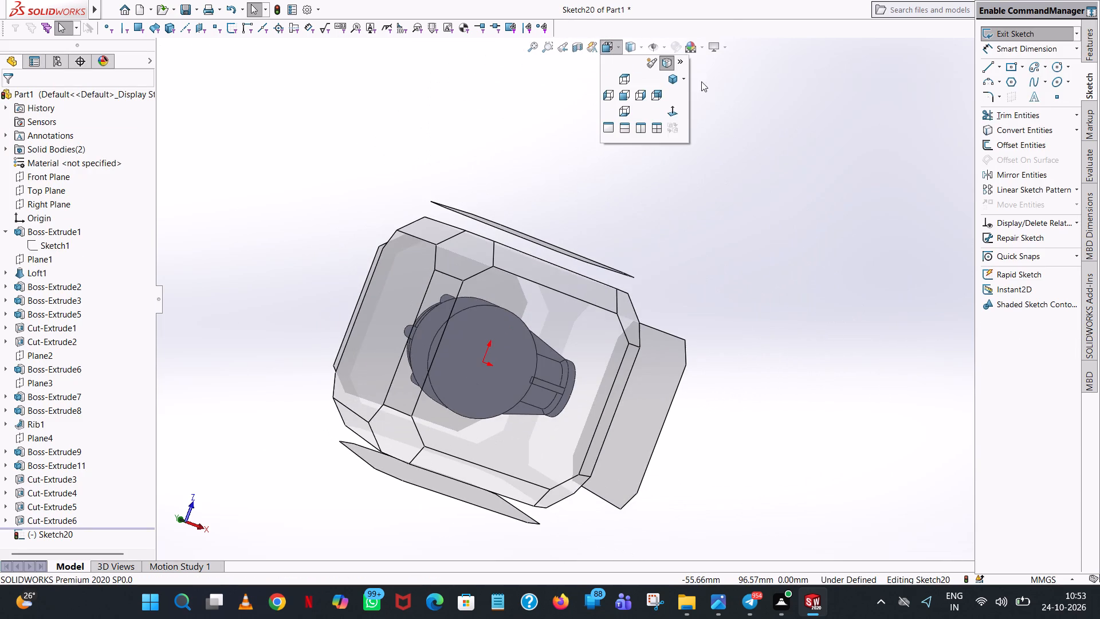
pyautogui.click(670, 112)
# Sketch a circle centred on the origin of the bottom face and set its radius to 60 mm.
pyautogui.click(1055, 64)
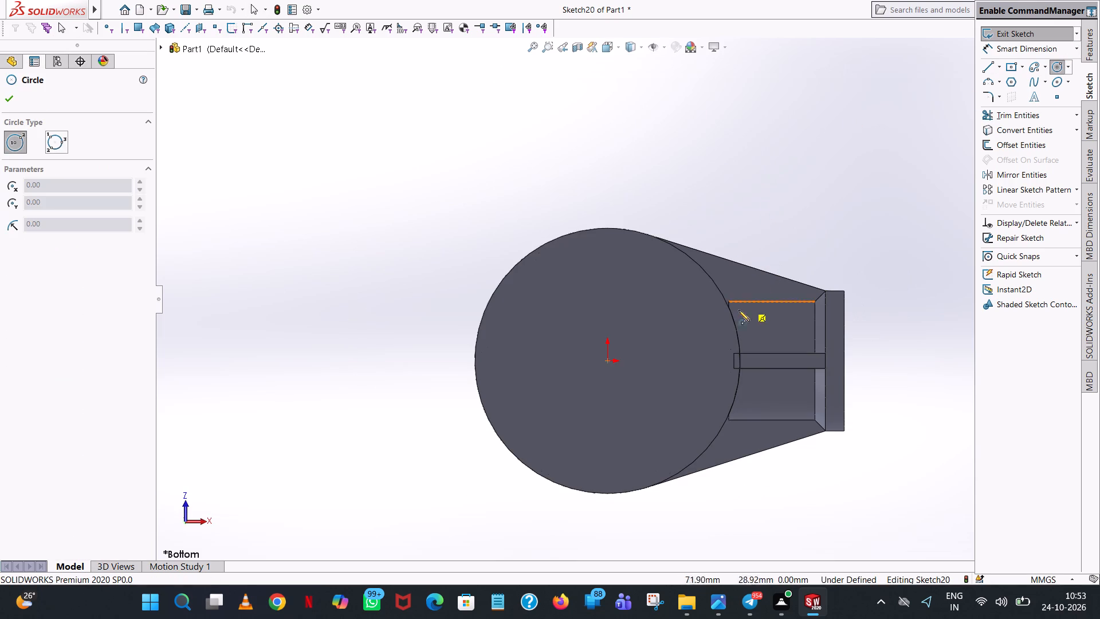
pyautogui.click(606, 362)
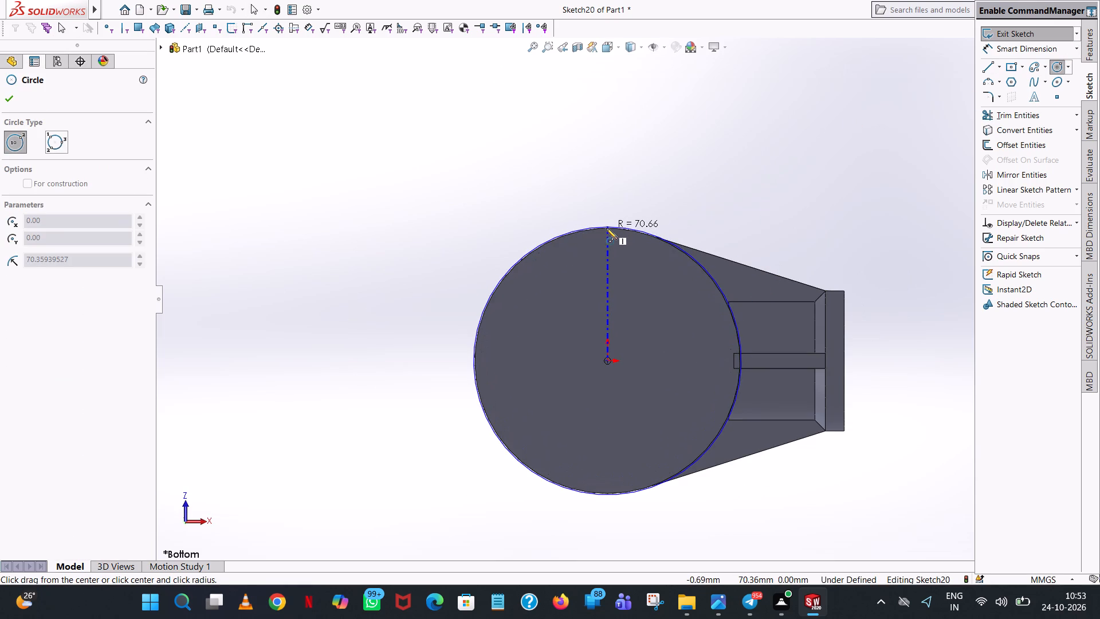
pyautogui.scroll(-6, 606, 231)
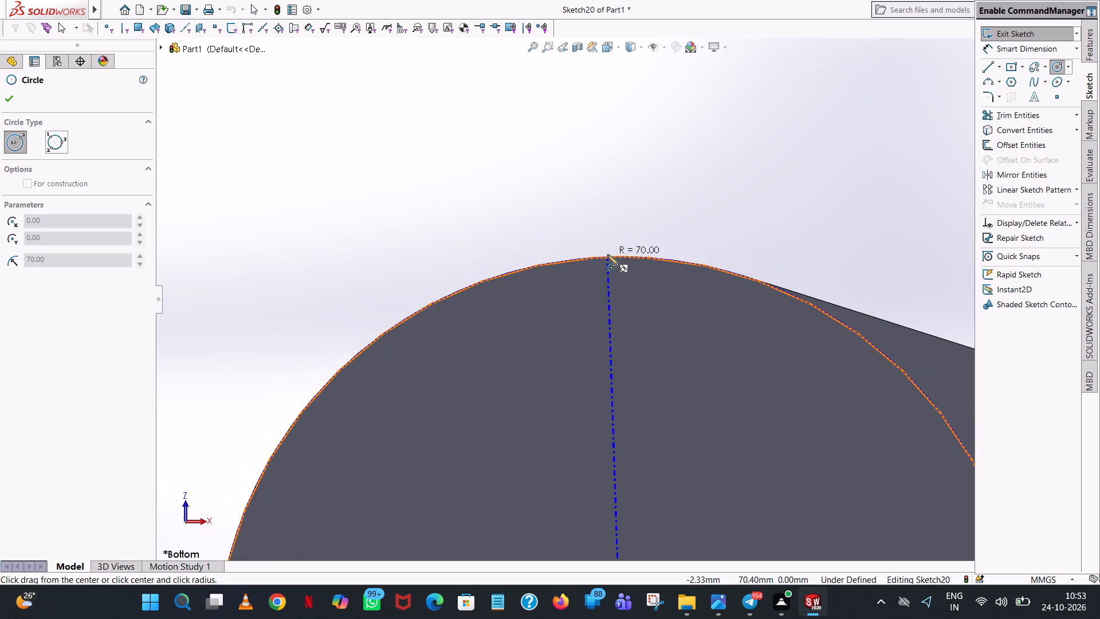
pyautogui.click(611, 271)
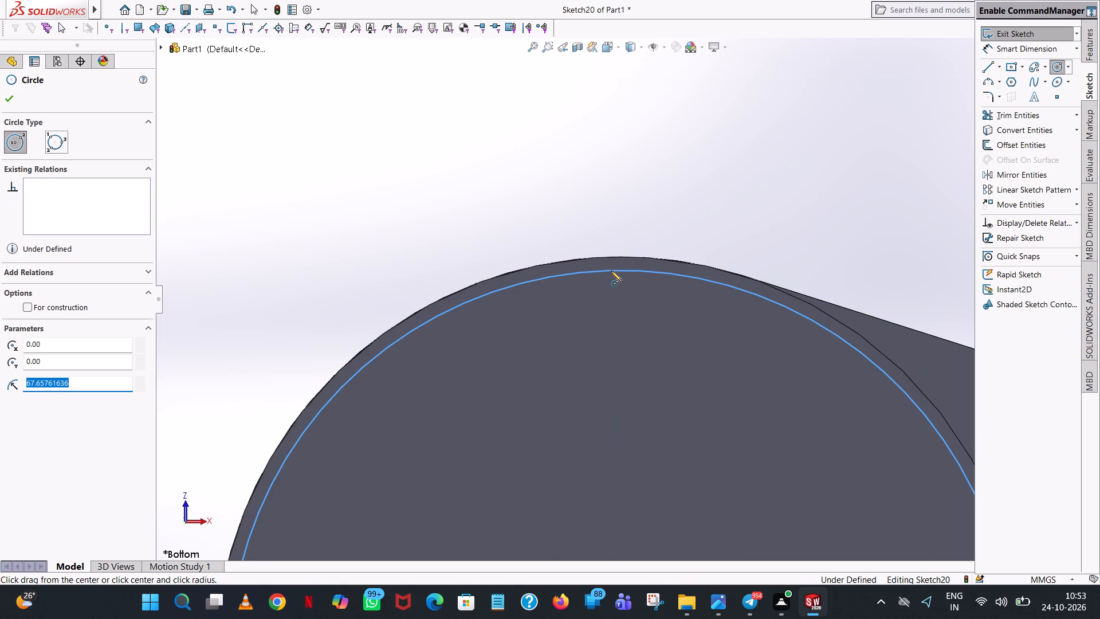
pyautogui.write('60')
pyautogui.press('Return')
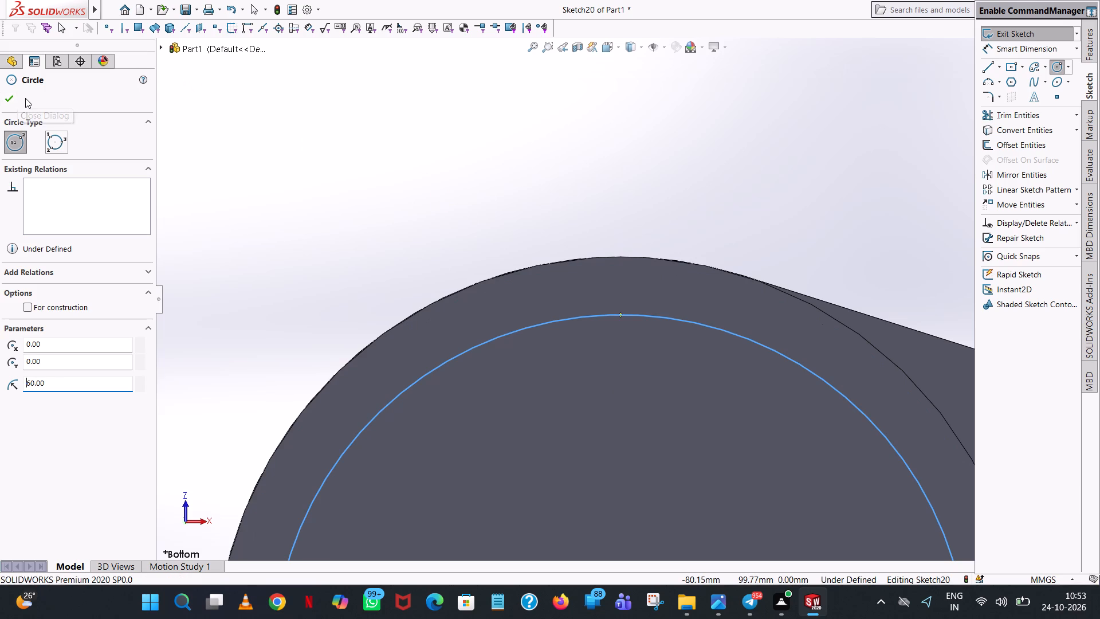
pyautogui.click(9, 98)
pyautogui.click(593, 152)
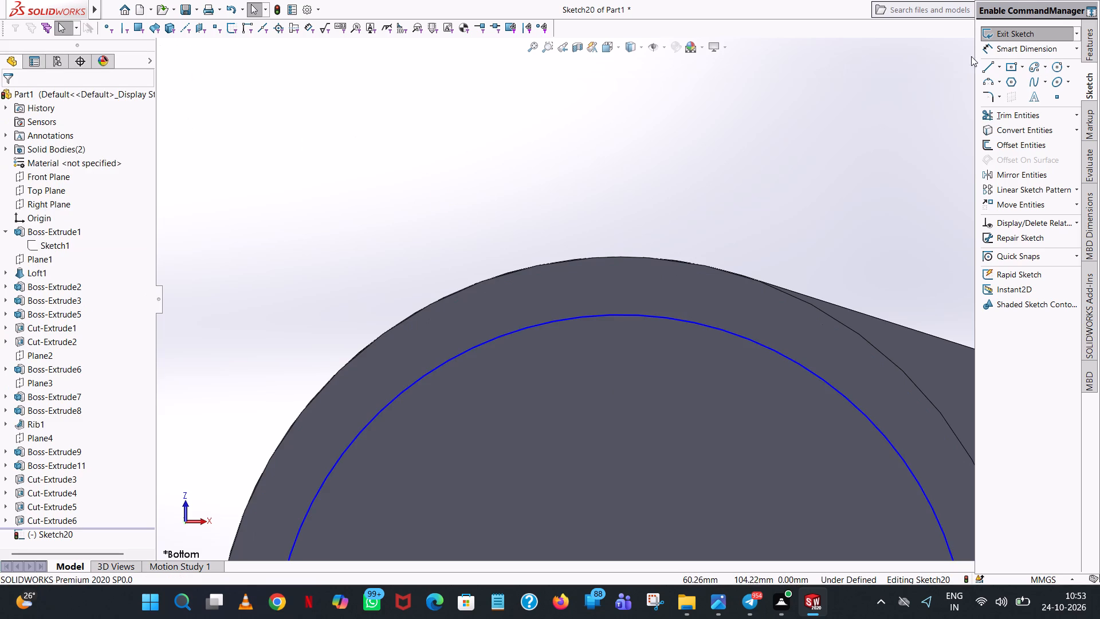
# Dimension the diameter of the circle on the bottom face.
pyautogui.click(1004, 51)
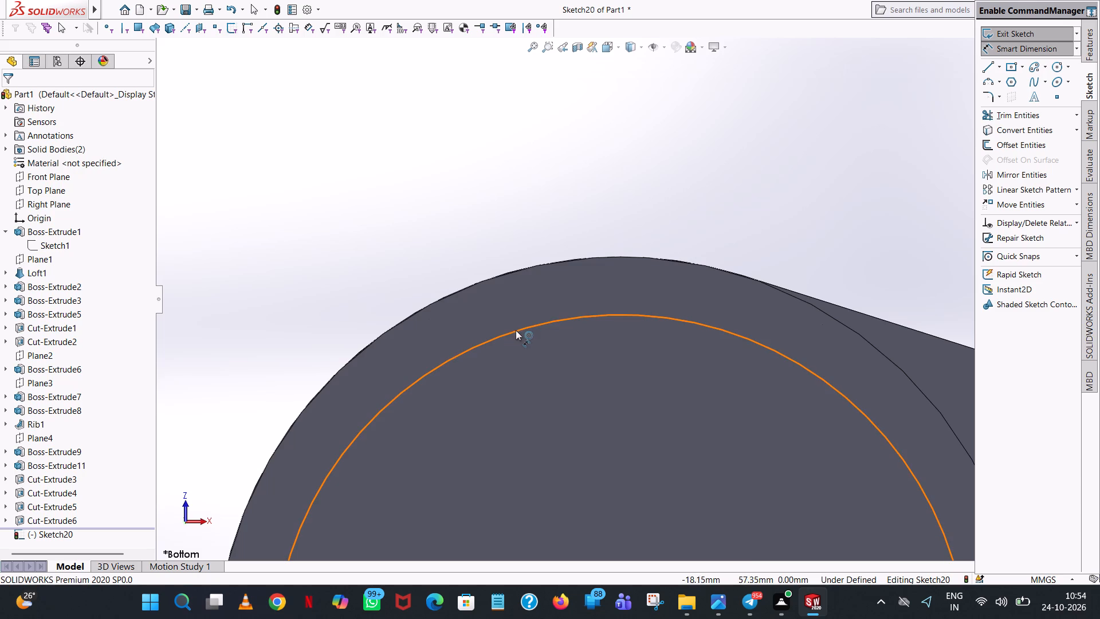
pyautogui.click(516, 330)
pyautogui.click(500, 66)
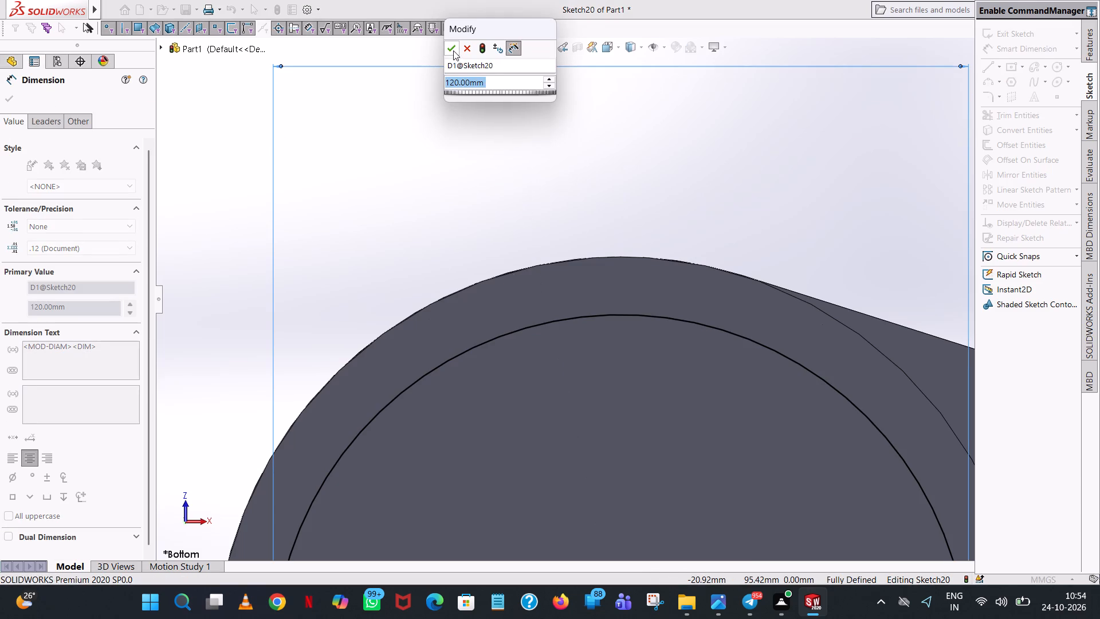
pyautogui.click(453, 50)
pyautogui.click(766, 159)
# Cut the bottom-face circle 3 mm blind into the main body.
pyautogui.click(1091, 40)
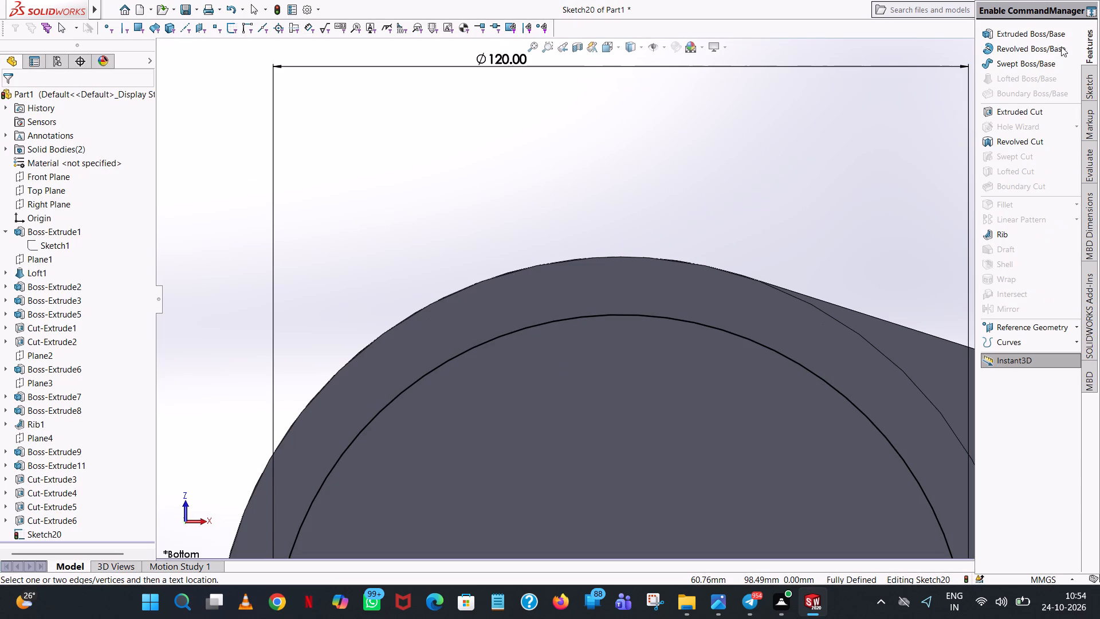
pyautogui.click(1012, 113)
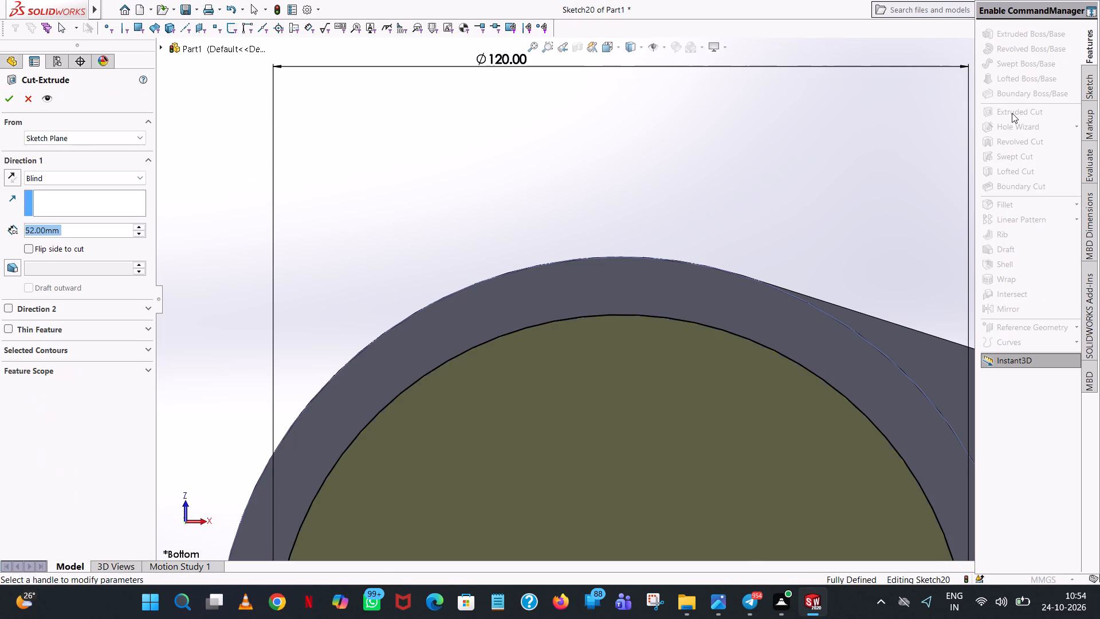
pyautogui.press('3')
pyautogui.press('Return')
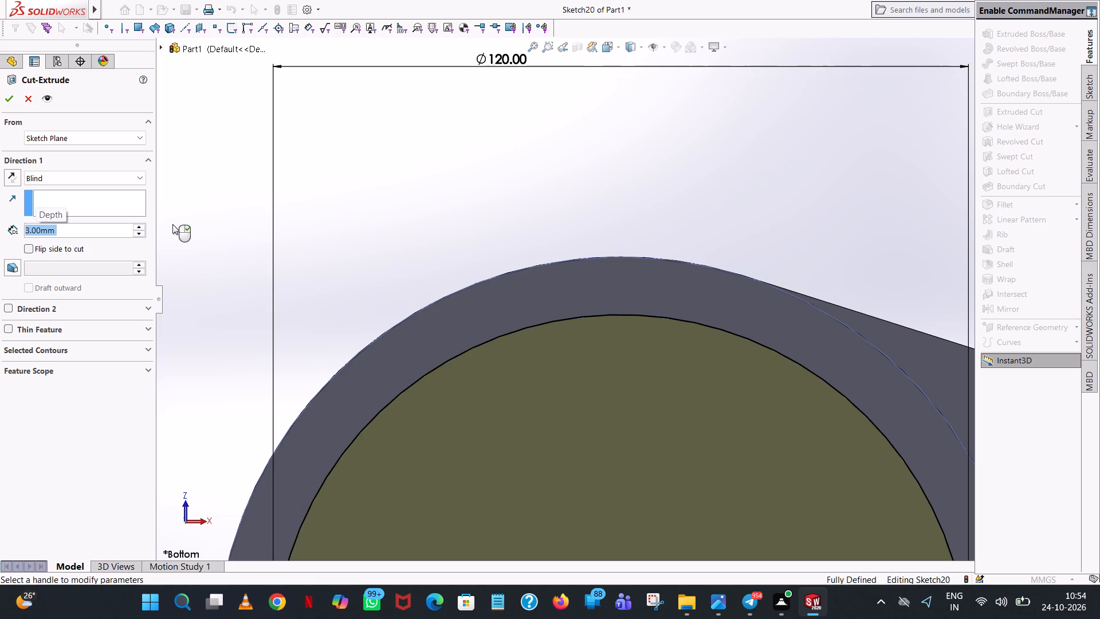
pyautogui.click(170, 227)
pyautogui.moveTo(387, 228); pyautogui.dragTo(369, 364, button='middle')
pyautogui.scroll(1, 369, 364)
pyautogui.scroll(4, 509, 343)
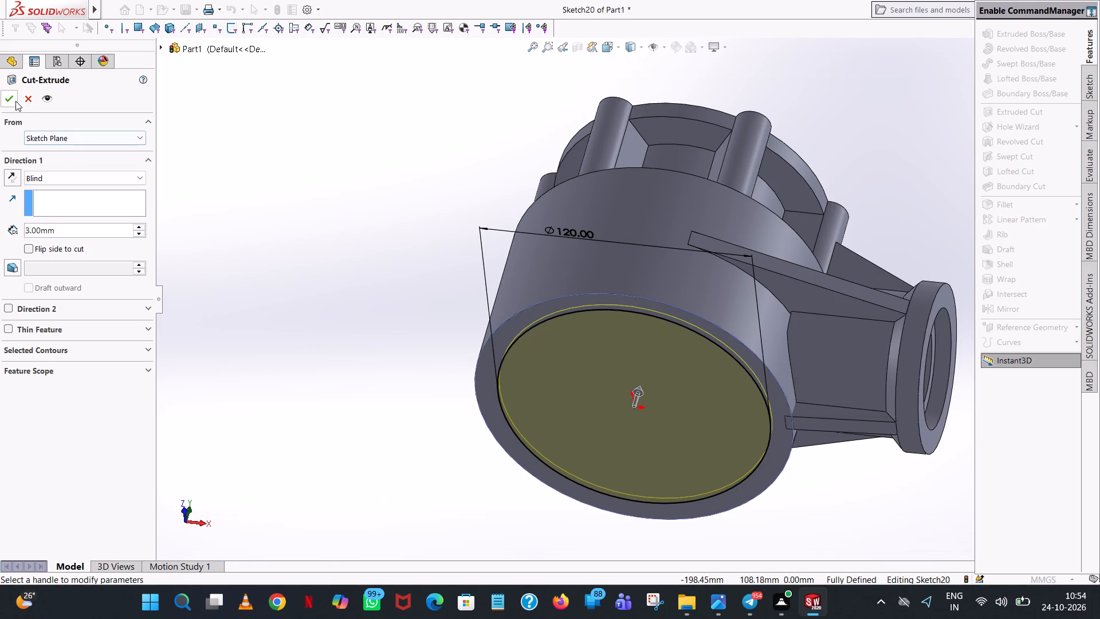
pyautogui.click(11, 99)
pyautogui.click(851, 111)
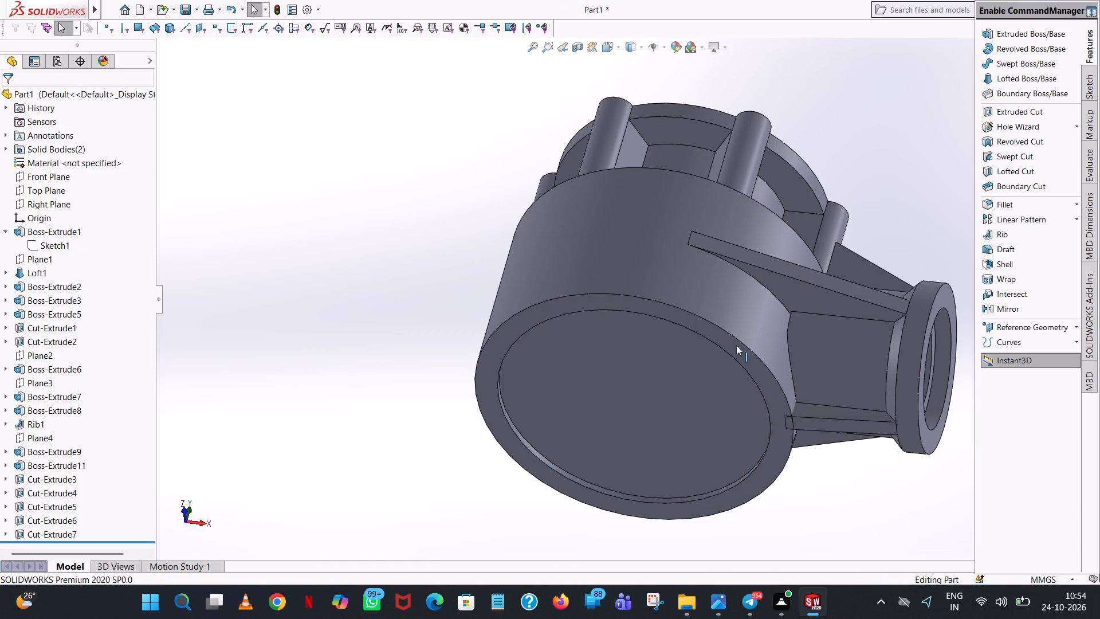
# Start an Extruded Cut with a new sketch on the floor of the 3 mm deep bottom recess.
pyautogui.scroll(2, 686, 384)
pyautogui.moveTo(684, 385); pyautogui.dragTo(709, 215, button='middle')
pyautogui.scroll(-5, 722, 225)
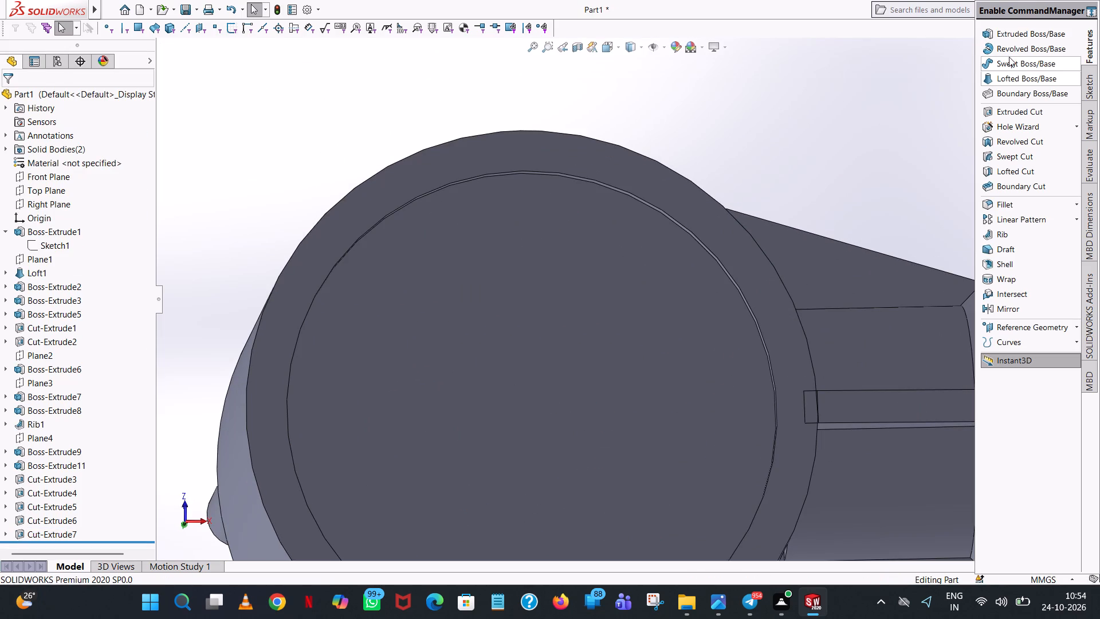
pyautogui.click(1040, 111)
pyautogui.click(500, 335)
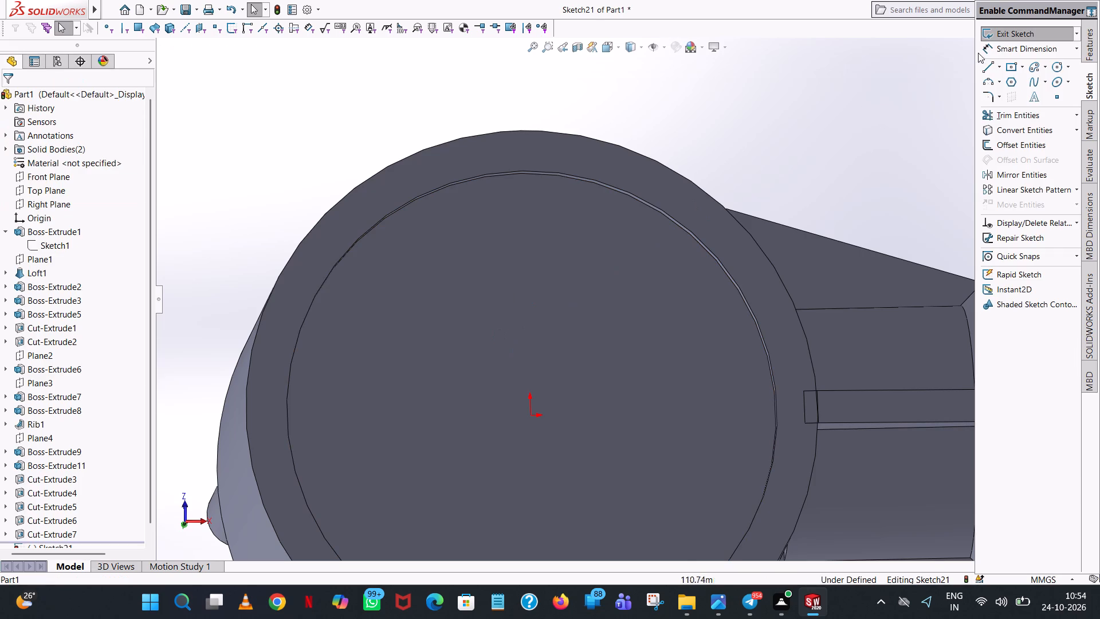
# Sketch a circle centred on the origin of the recess floor and set its radius to 110/2, i.e. 55 mm.
pyautogui.click(1055, 63)
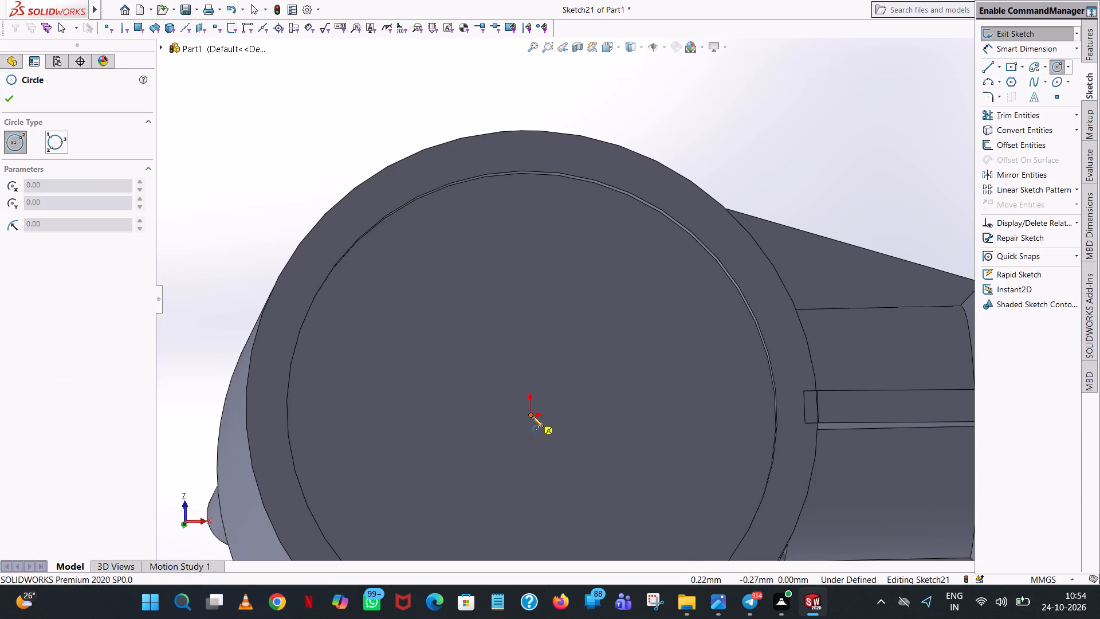
pyautogui.click(533, 416)
pyautogui.click(554, 292)
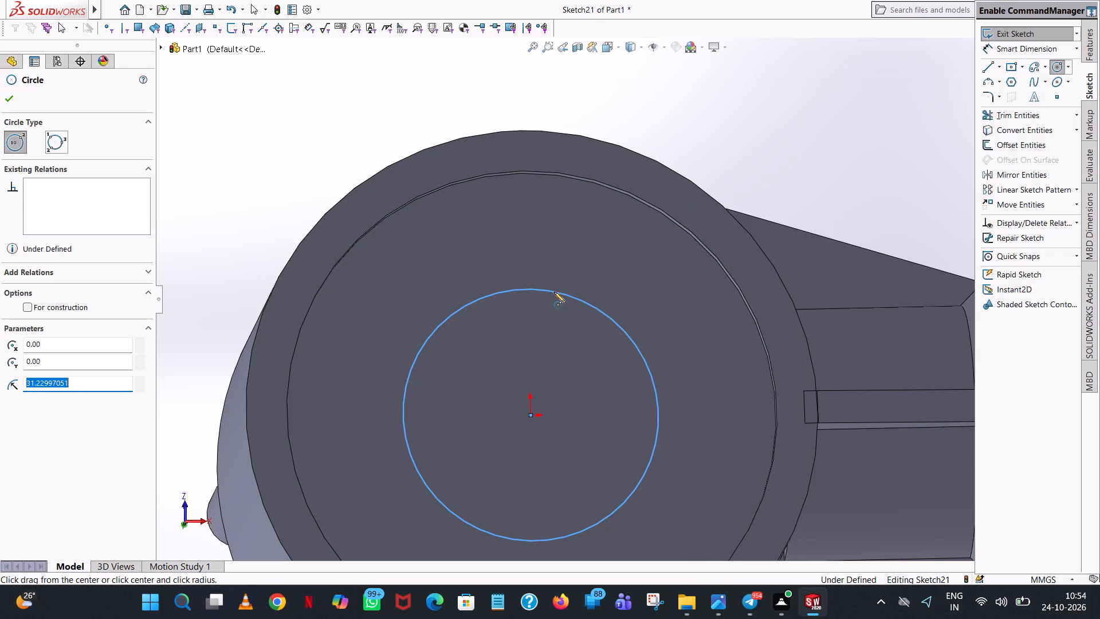
pyautogui.write('110/2')
pyautogui.press('Return')
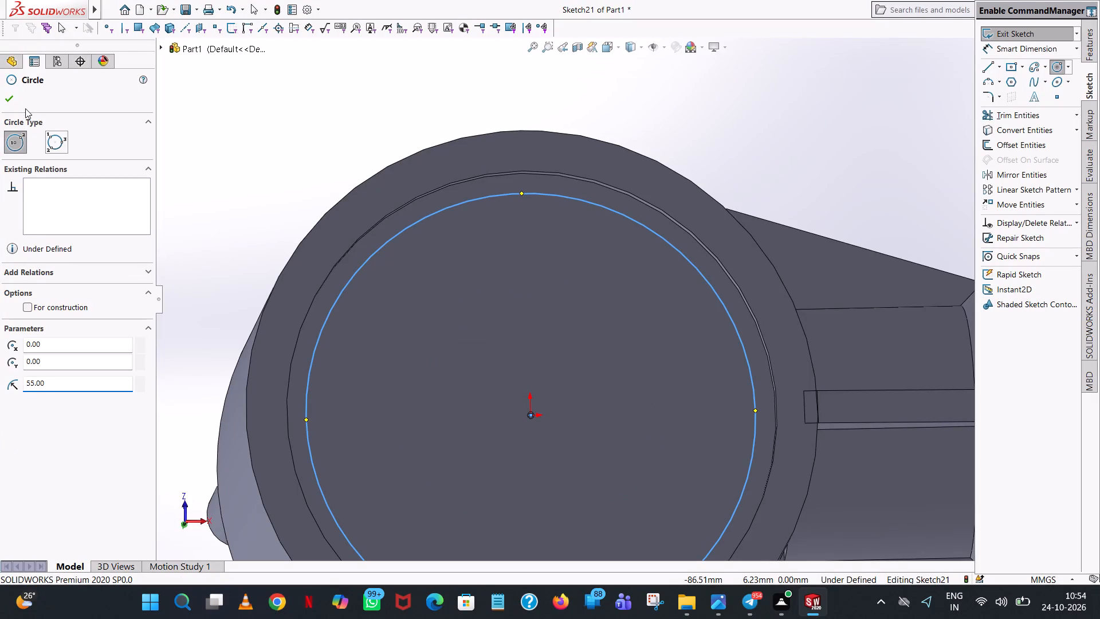
pyautogui.click(5, 97)
pyautogui.click(821, 136)
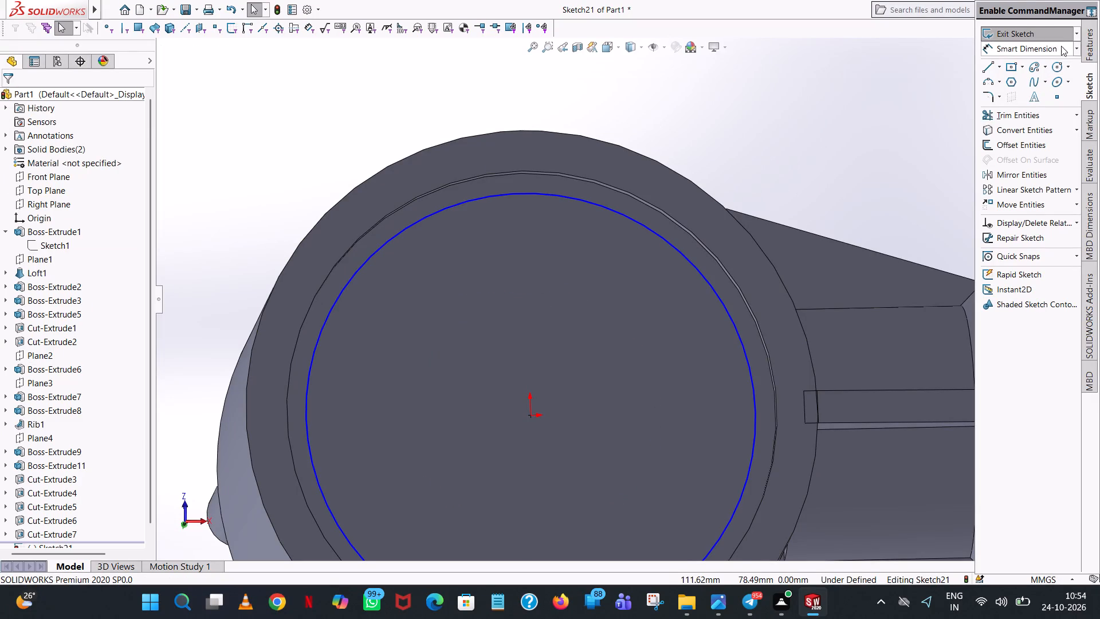
# Dimension the diameter of the circle on the recess floor.
pyautogui.click(1043, 45)
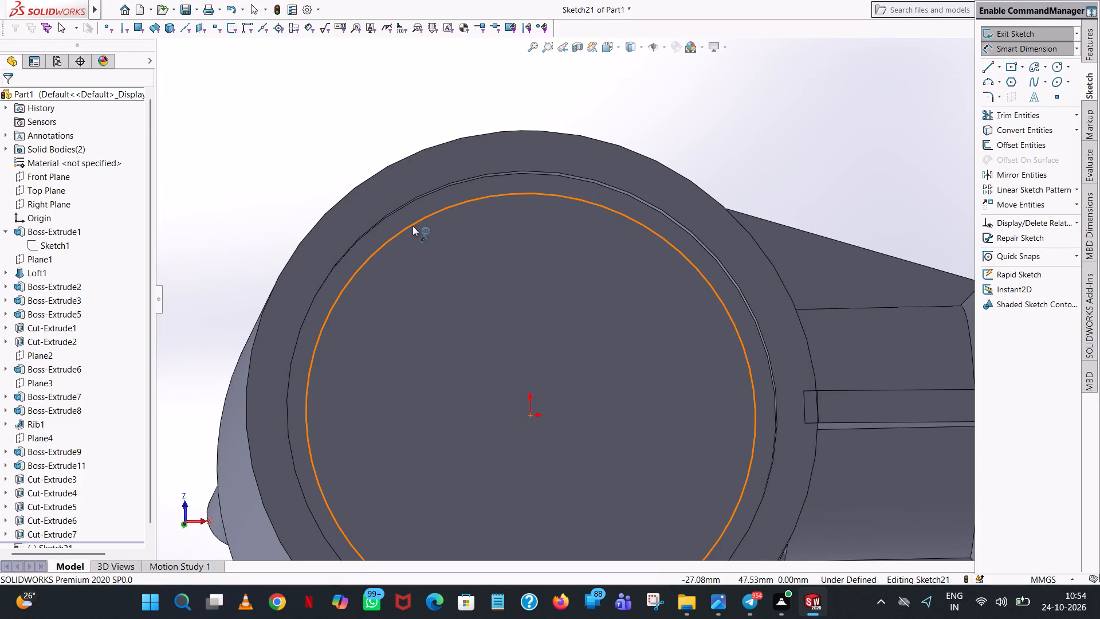
pyautogui.click(412, 226)
pyautogui.click(264, 143)
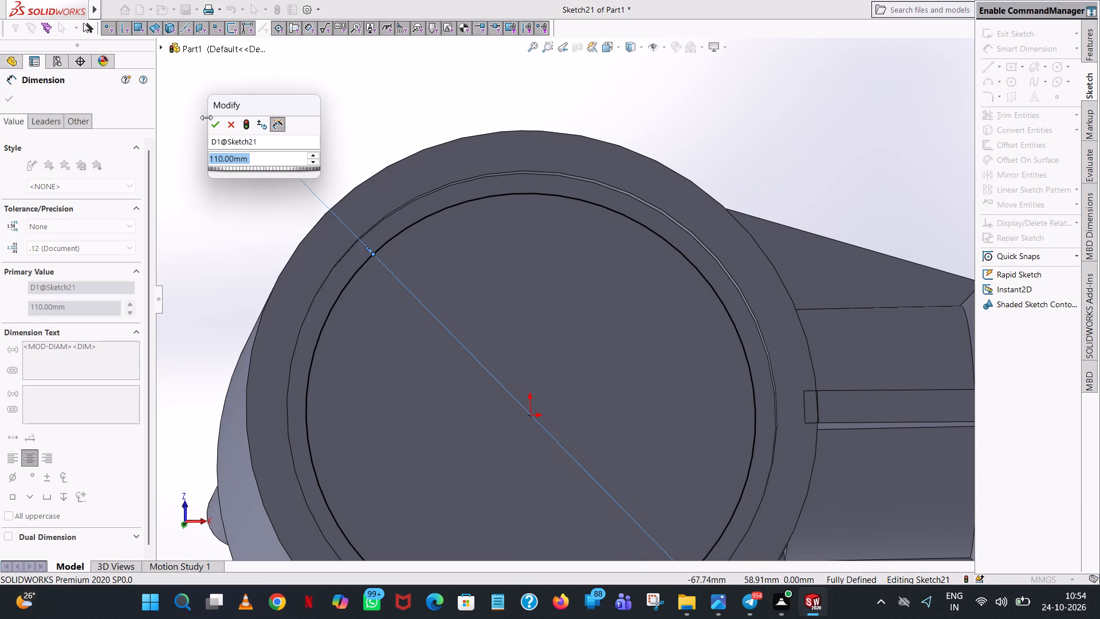
pyautogui.click(215, 122)
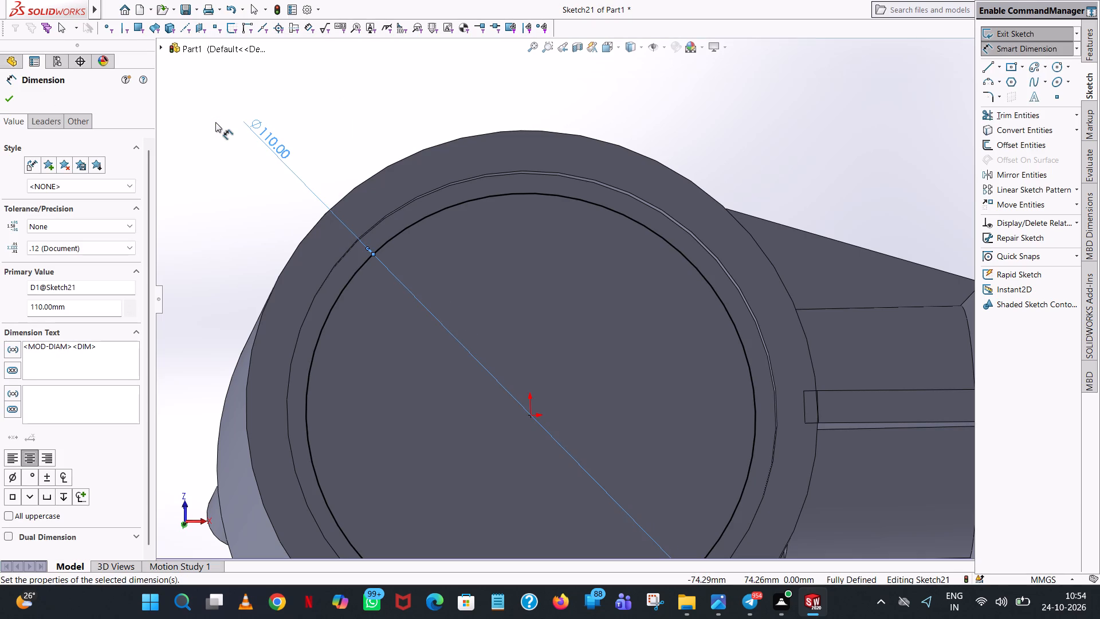
pyautogui.click(343, 86)
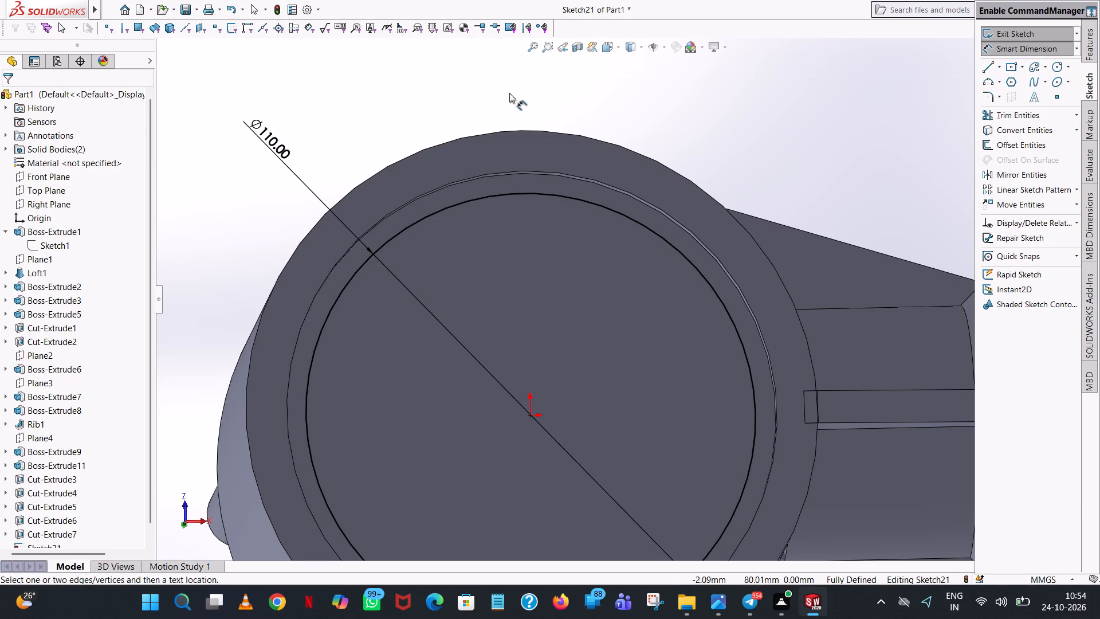
# Cut the 110 mm circle 7 mm blind into the floor of the bottom recess.
pyautogui.click(1093, 36)
pyautogui.click(1020, 109)
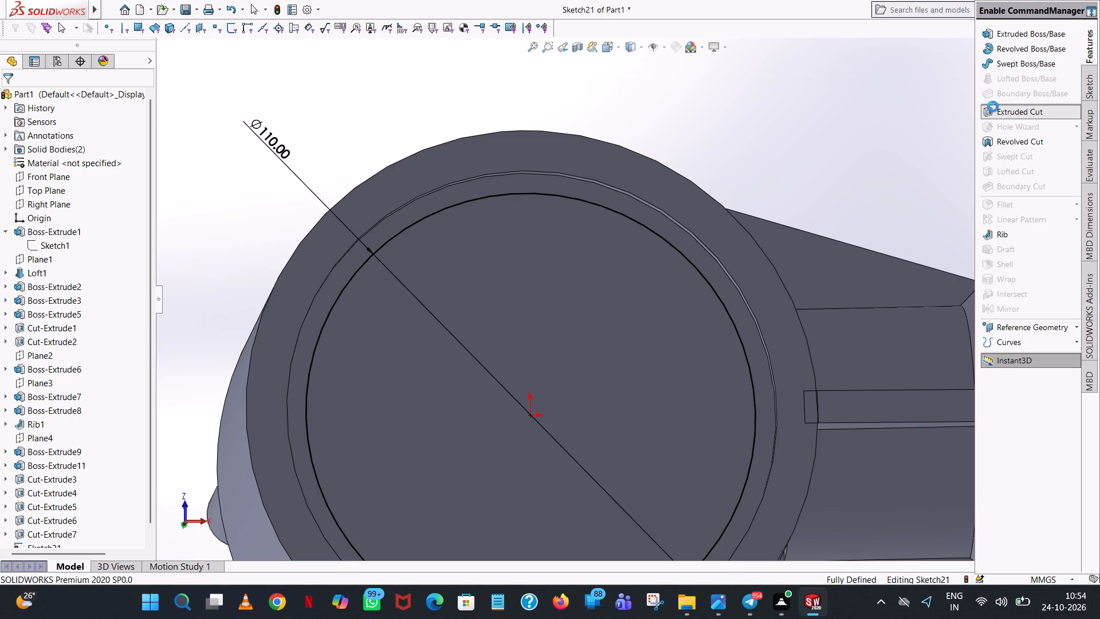
pyautogui.press('7')
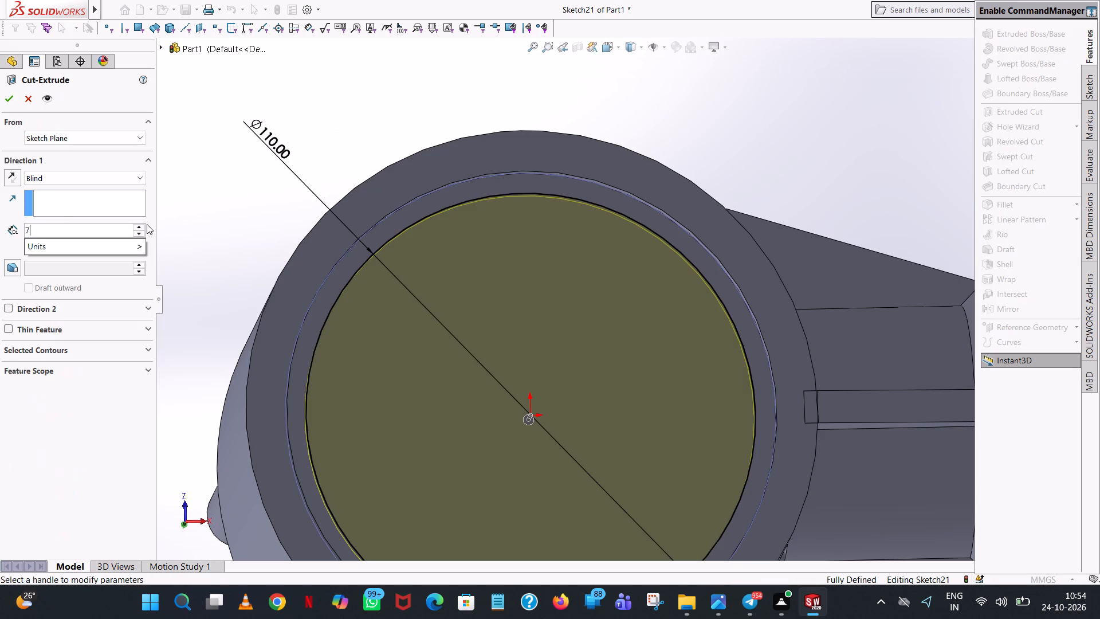
pyautogui.press('Return')
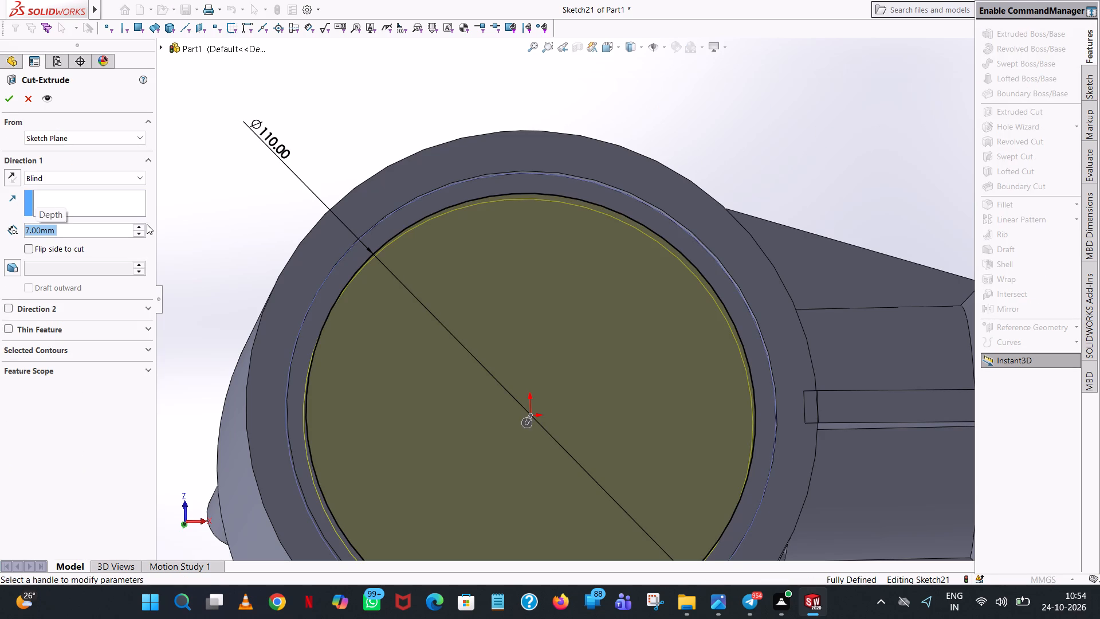
pyautogui.click(15, 103)
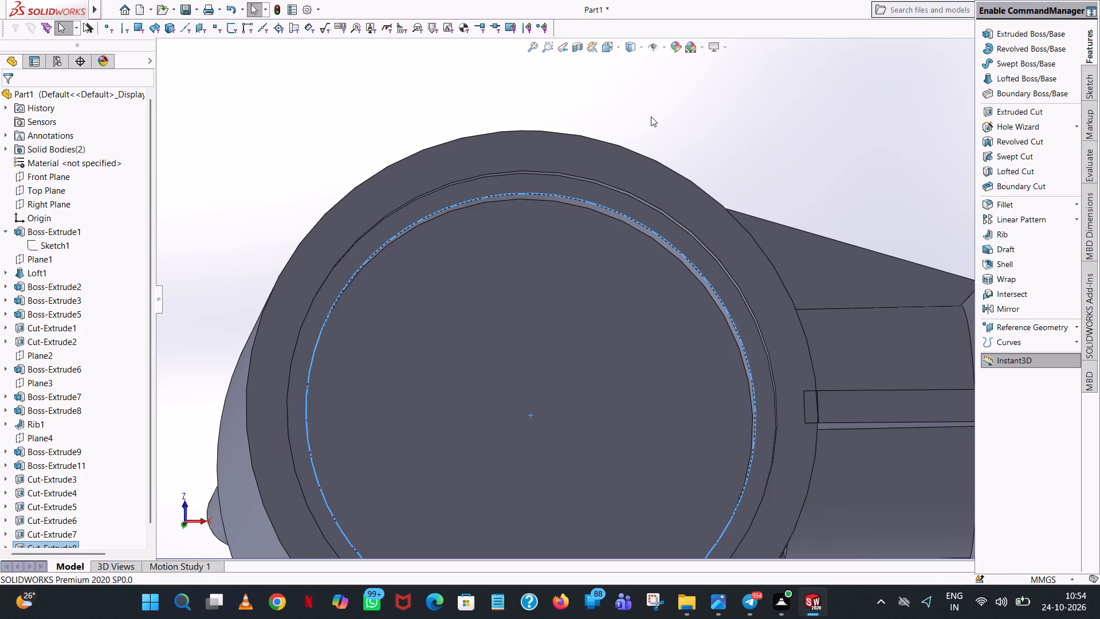
# Start an Extruded Cut on the floor of the 7 mm deep recess and sketch an origin-centred circle of radius 126/2, i.e. 63 mm.
pyautogui.moveTo(655, 124); pyautogui.dragTo(702, 130, button='middle')
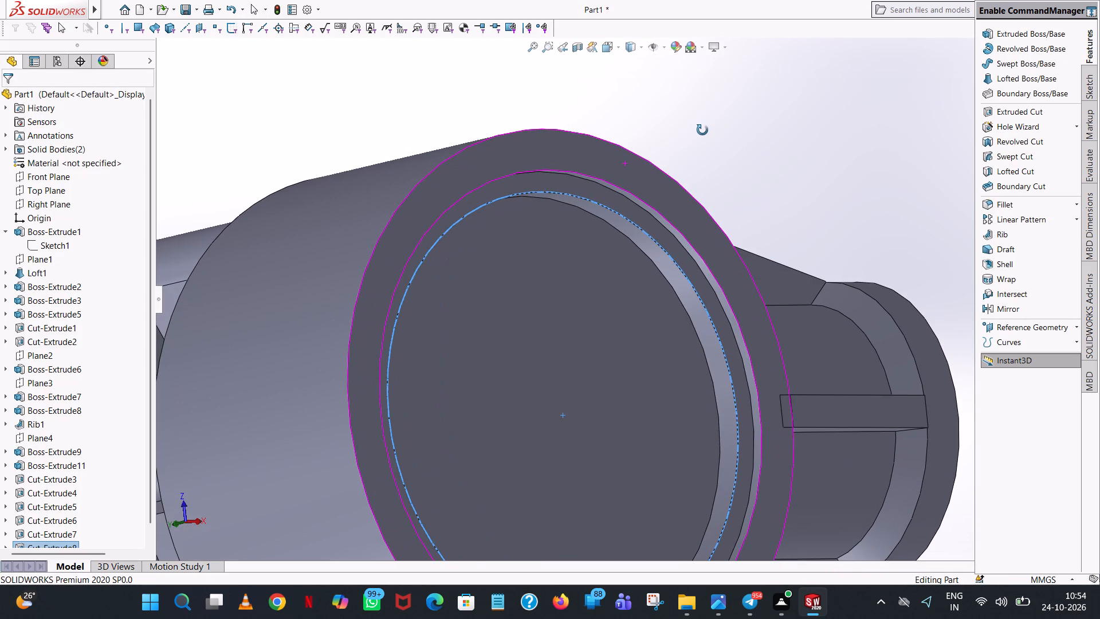
pyautogui.moveTo(702, 130); pyautogui.dragTo(702, 133, button='middle')
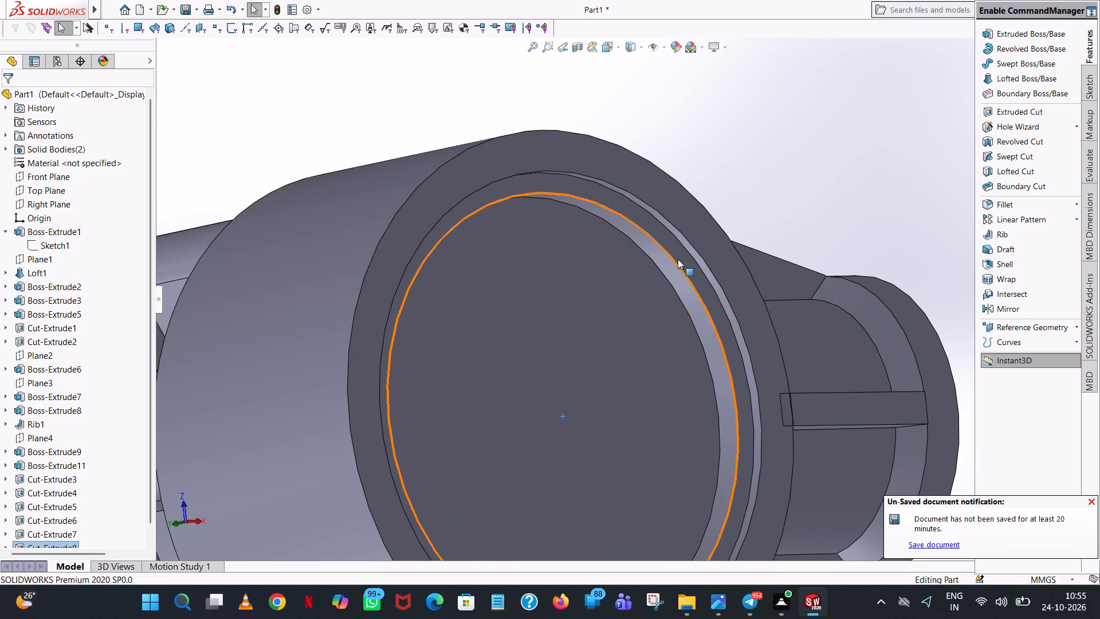
pyautogui.click(1003, 115)
pyautogui.click(590, 330)
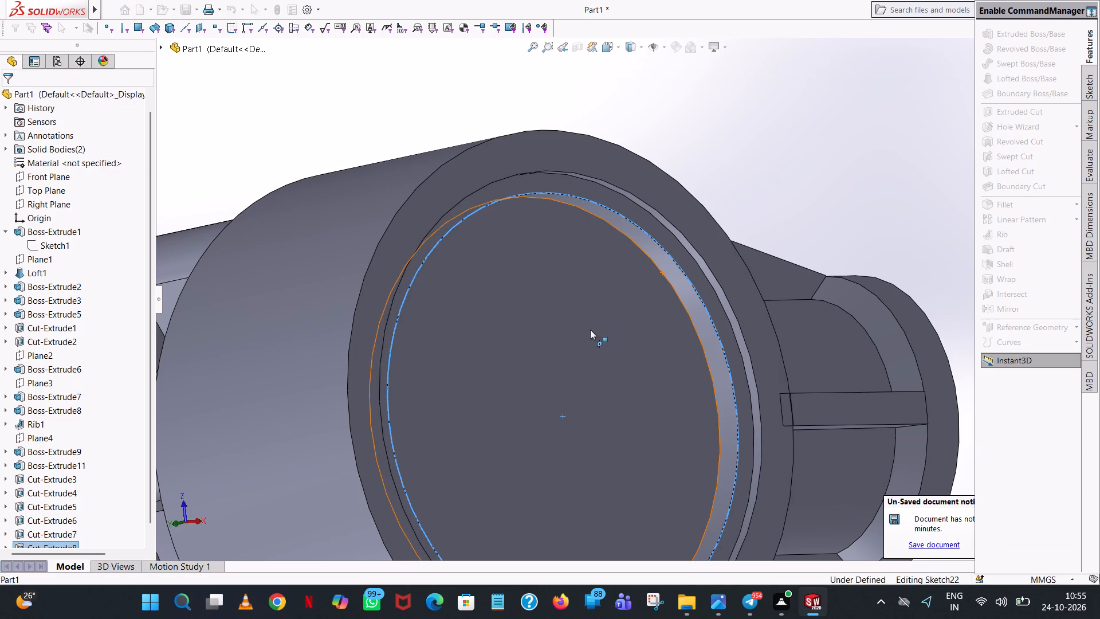
pyautogui.click(1053, 68)
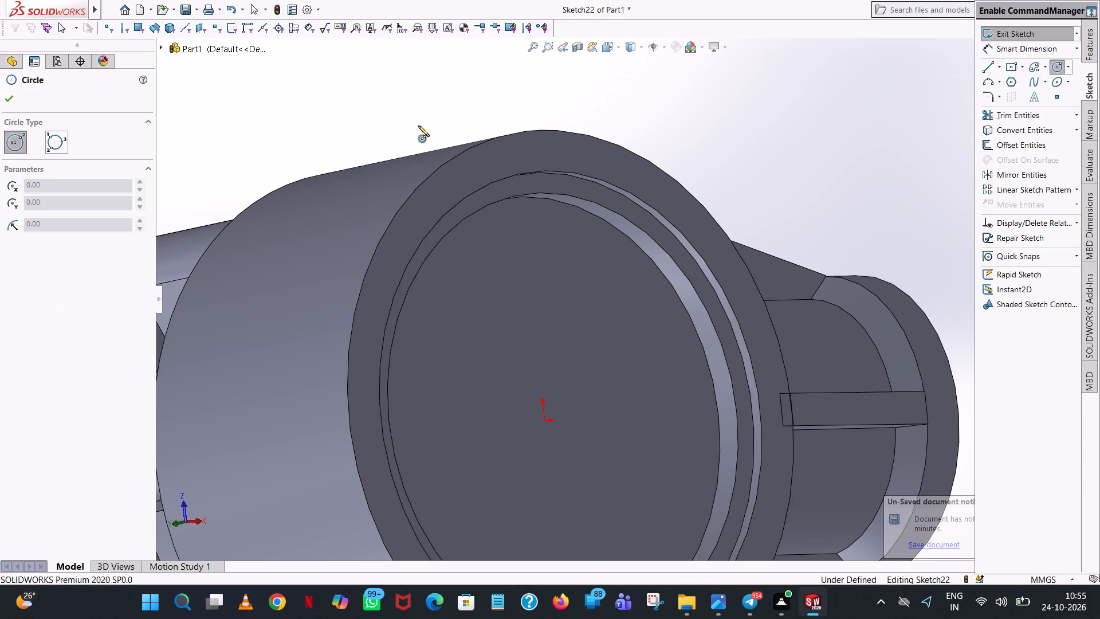
pyautogui.click(546, 422)
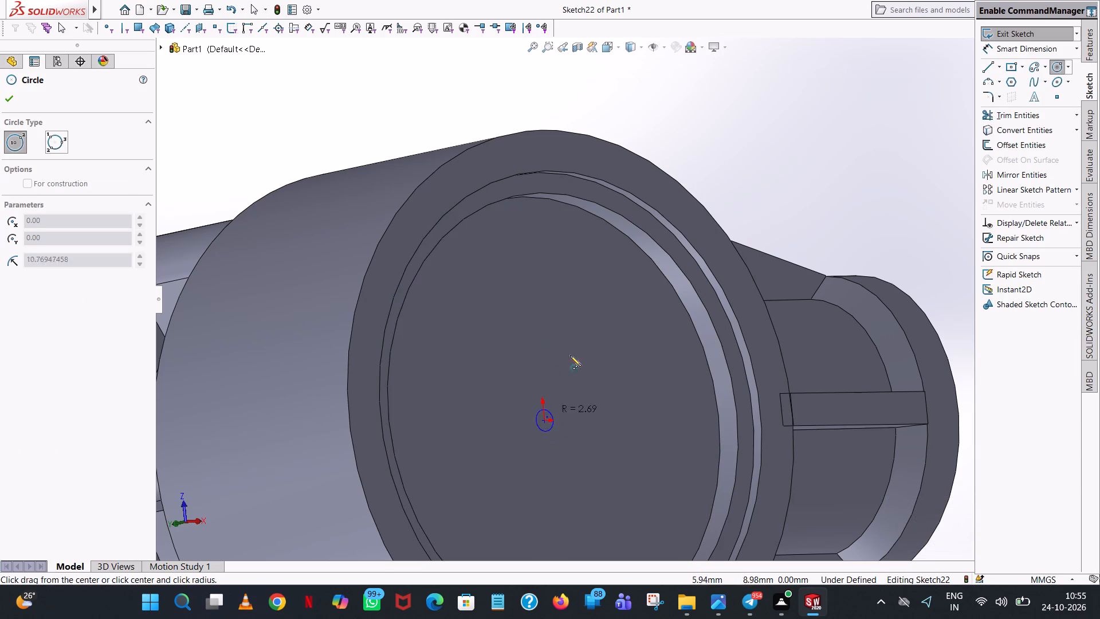
pyautogui.click(606, 222)
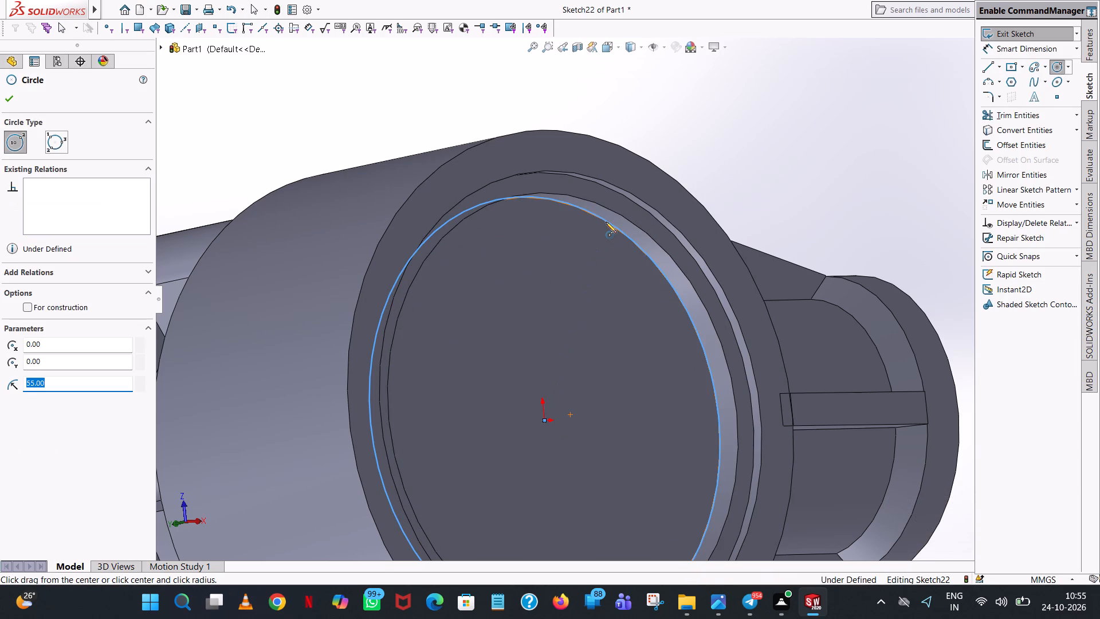
pyautogui.write('126/2')
pyautogui.press('Return')
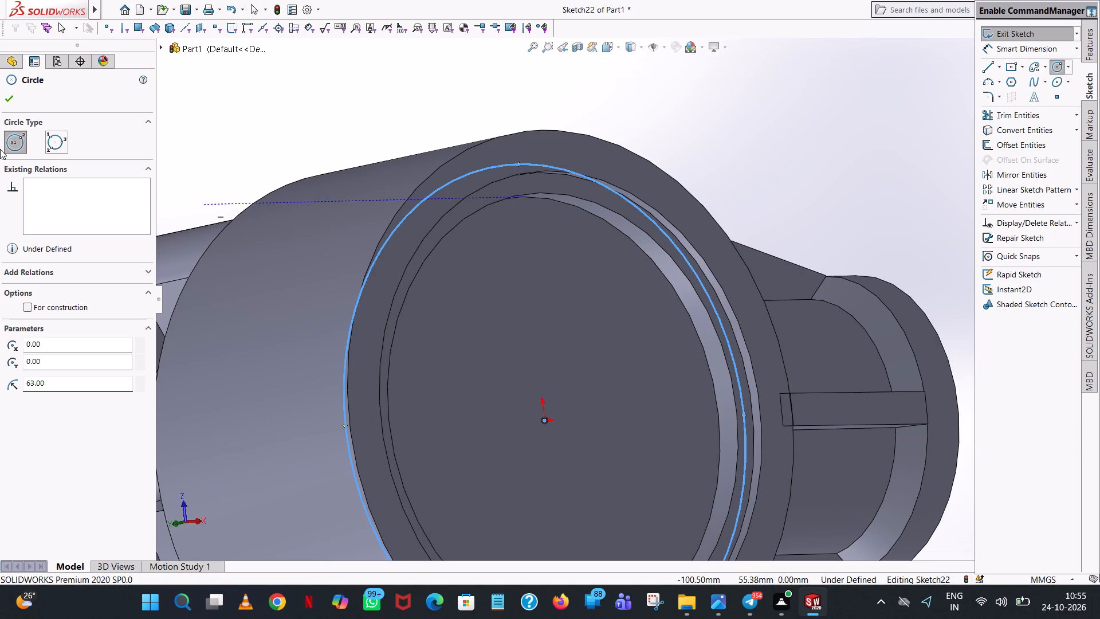
pyautogui.click(7, 93)
# Dimension the diameter of the new circle on the deeper recess floor.
pyautogui.moveTo(775, 120); pyautogui.dragTo(741, 122, button='middle')
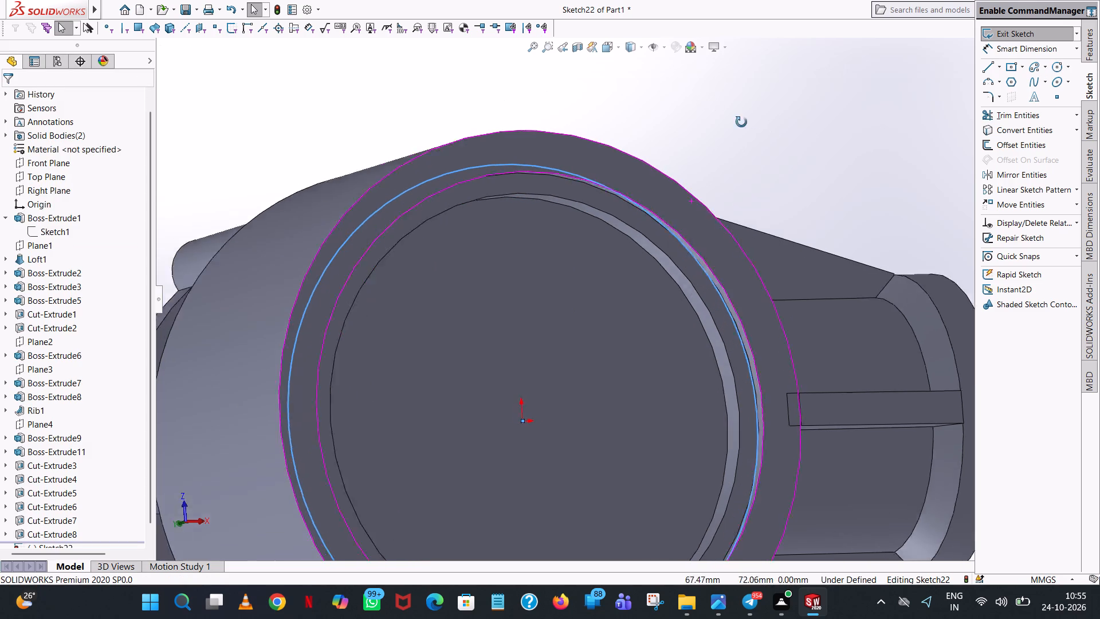
pyautogui.moveTo(741, 122); pyautogui.dragTo(713, 147, button='middle')
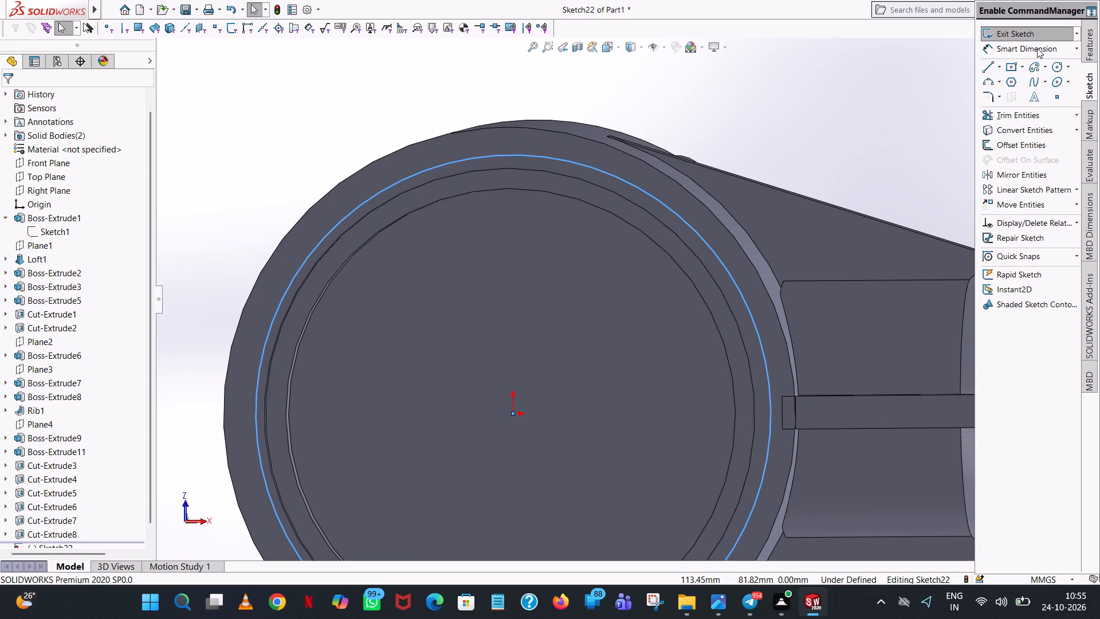
pyautogui.click(1091, 54)
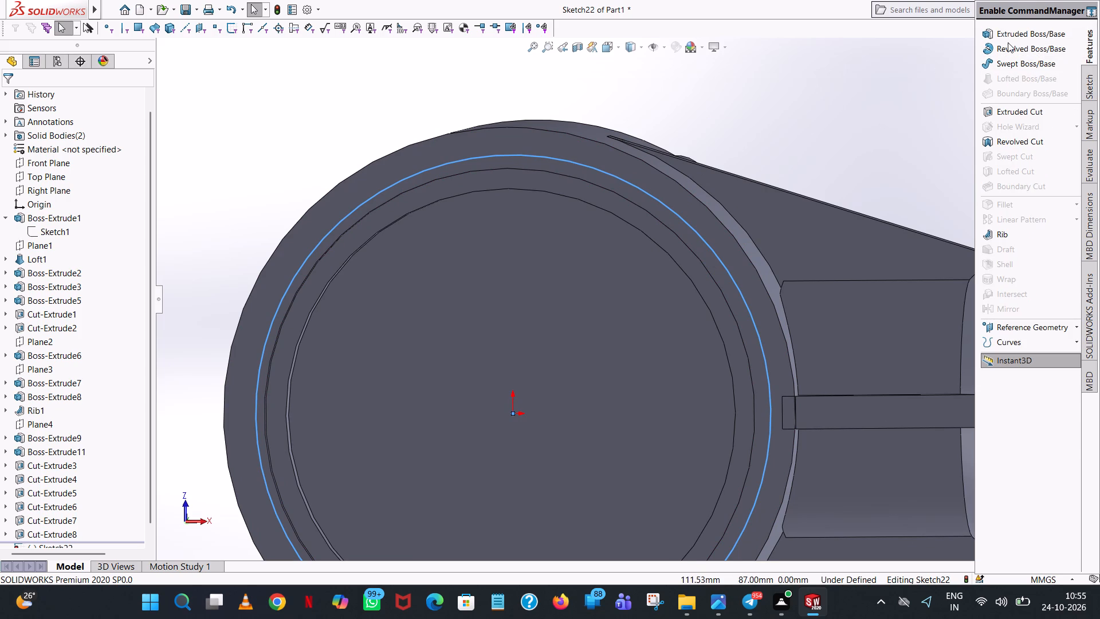
pyautogui.click(1087, 85)
pyautogui.click(1030, 51)
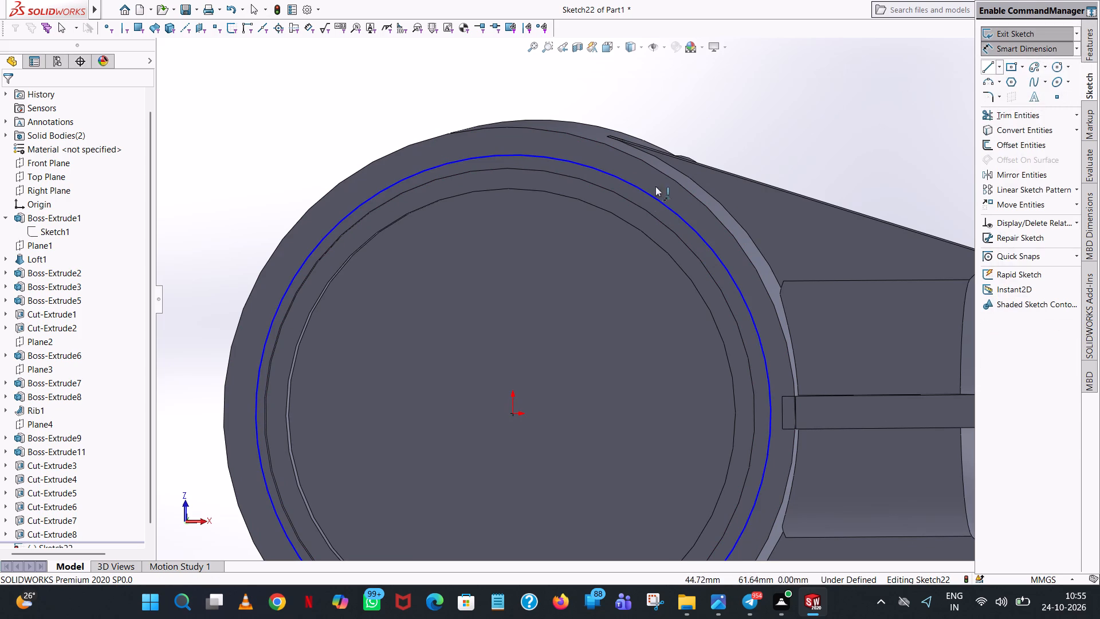
pyautogui.click(647, 191)
pyautogui.click(840, 91)
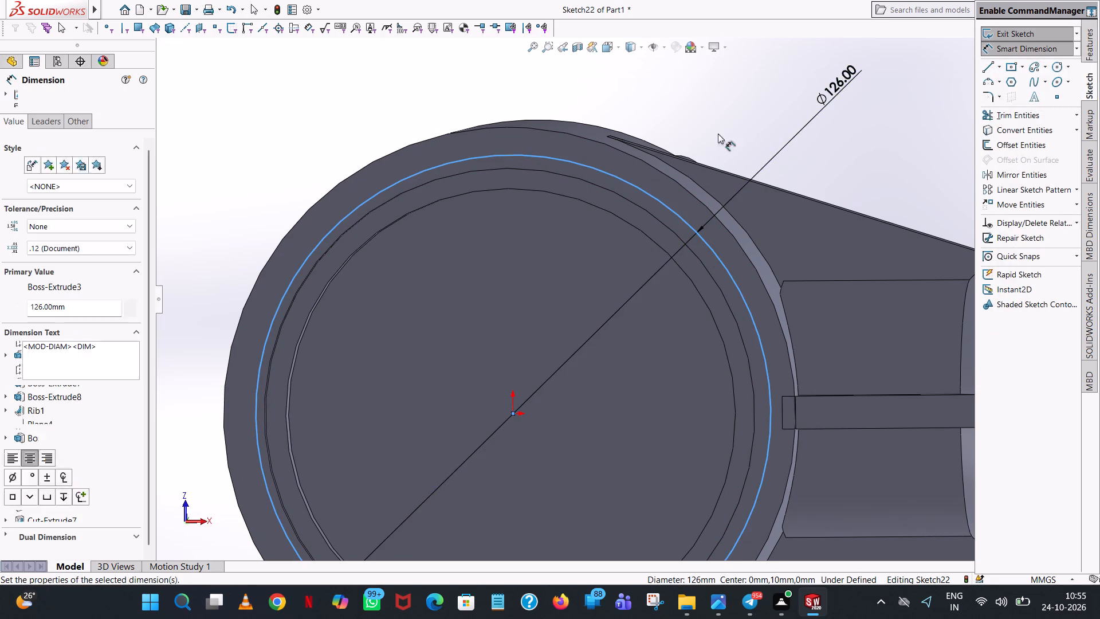
pyautogui.click(791, 75)
pyautogui.click(859, 141)
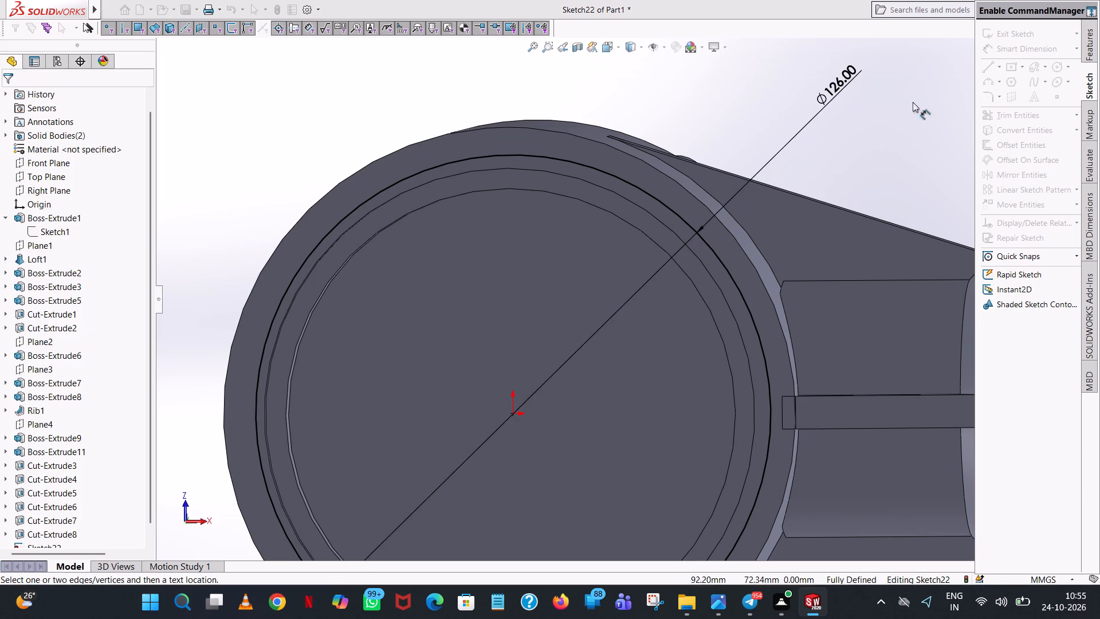
# Cut the 126 mm circle with the Up To Vertex end condition, ending at the upper circular edge of the cylindrical main body.
pyautogui.click(1095, 40)
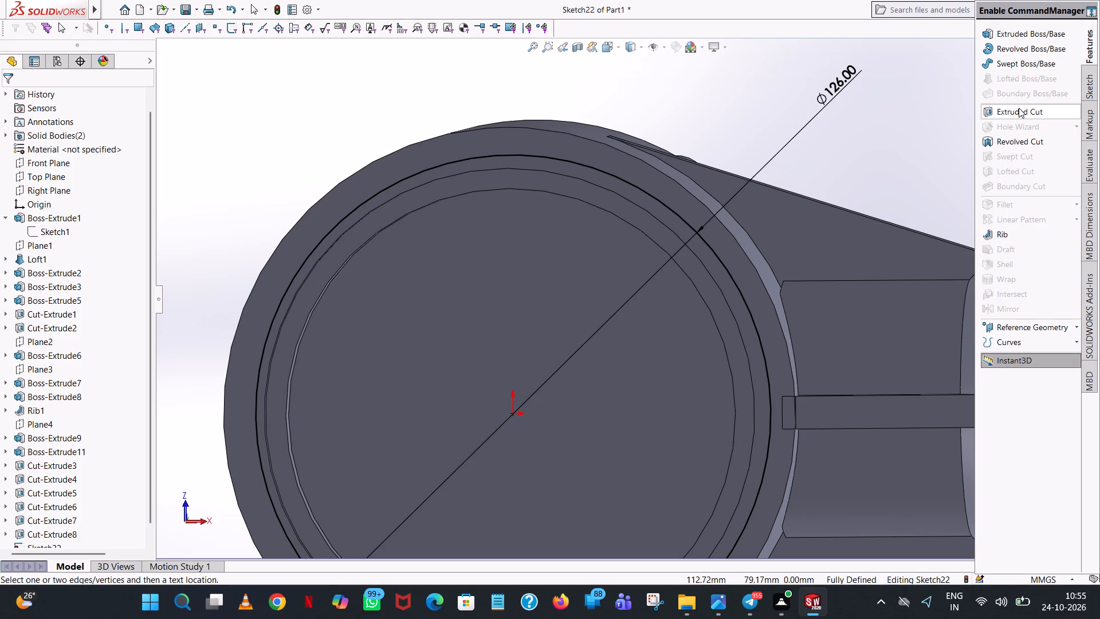
pyautogui.click(1019, 108)
pyautogui.moveTo(696, 127); pyautogui.dragTo(702, 317, button='middle')
pyautogui.scroll(5, 654, 228)
pyautogui.moveTo(644, 172); pyautogui.dragTo(657, 251, button='middle')
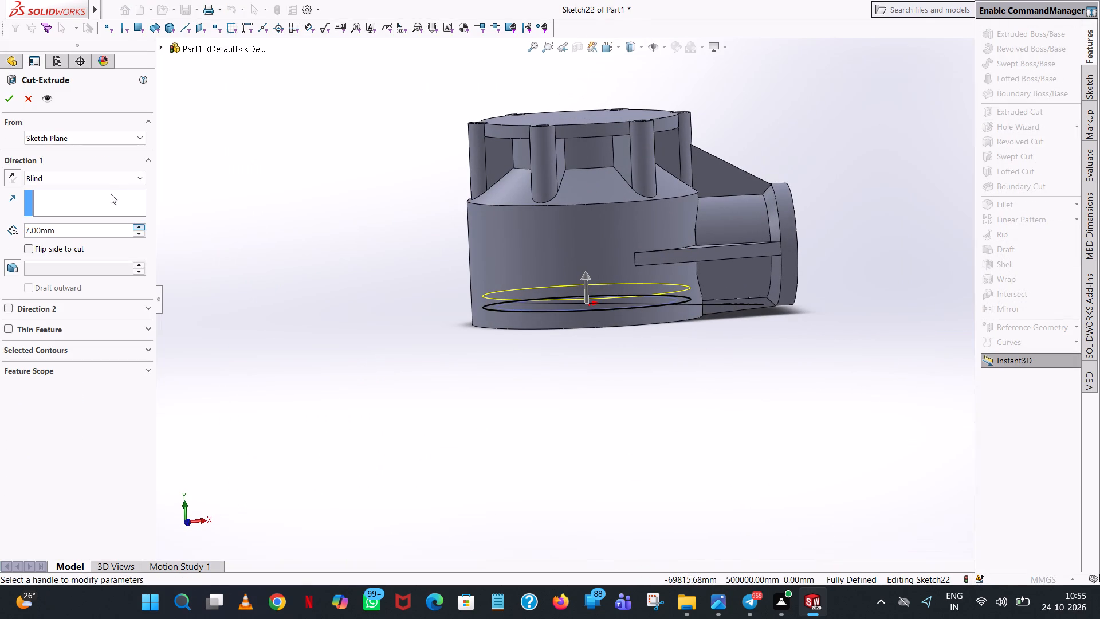
pyautogui.click(102, 180)
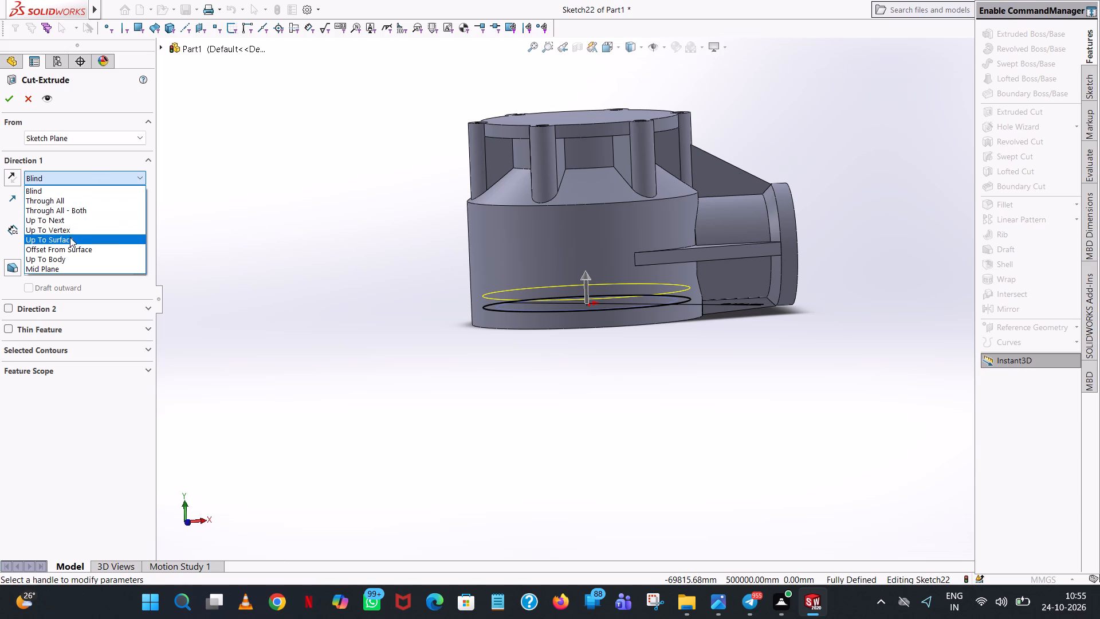
pyautogui.click(57, 228)
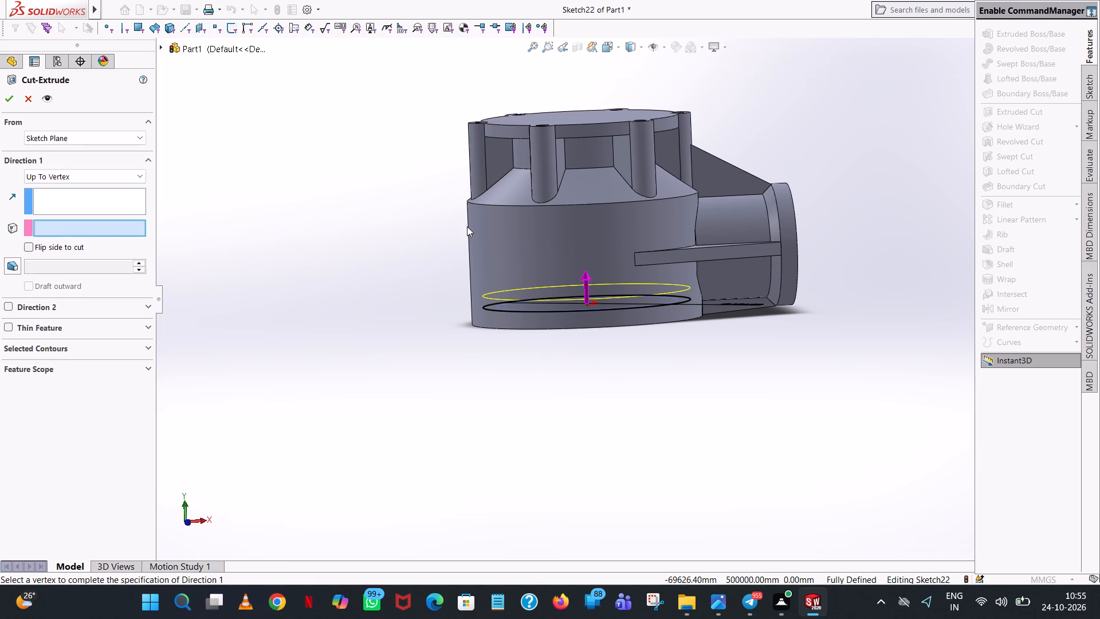
pyautogui.click(591, 202)
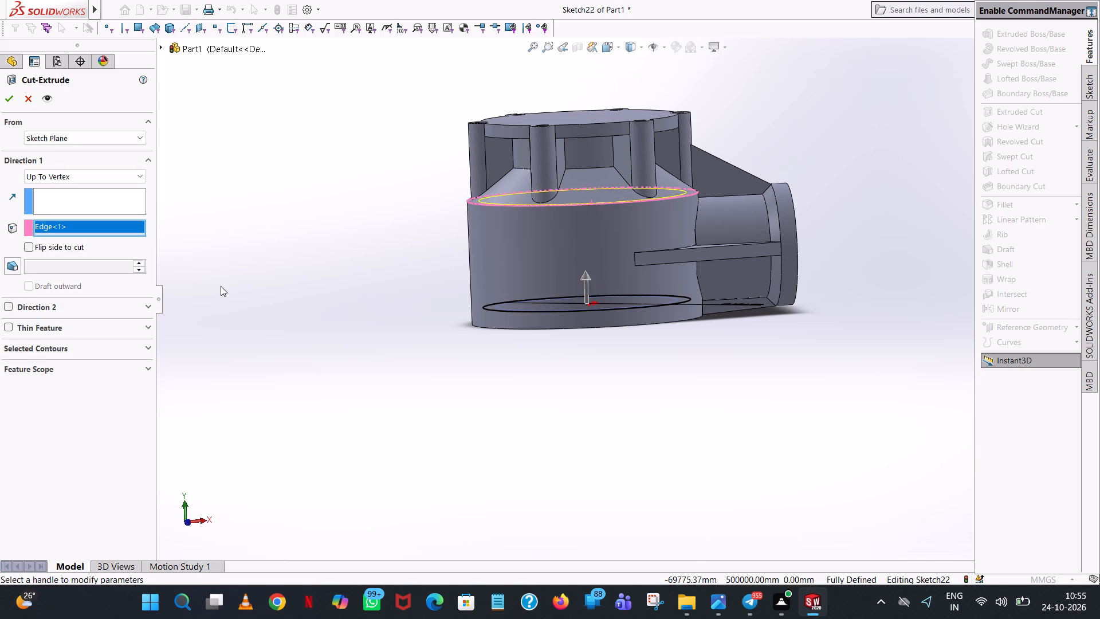
pyautogui.scroll(-5, 639, 245)
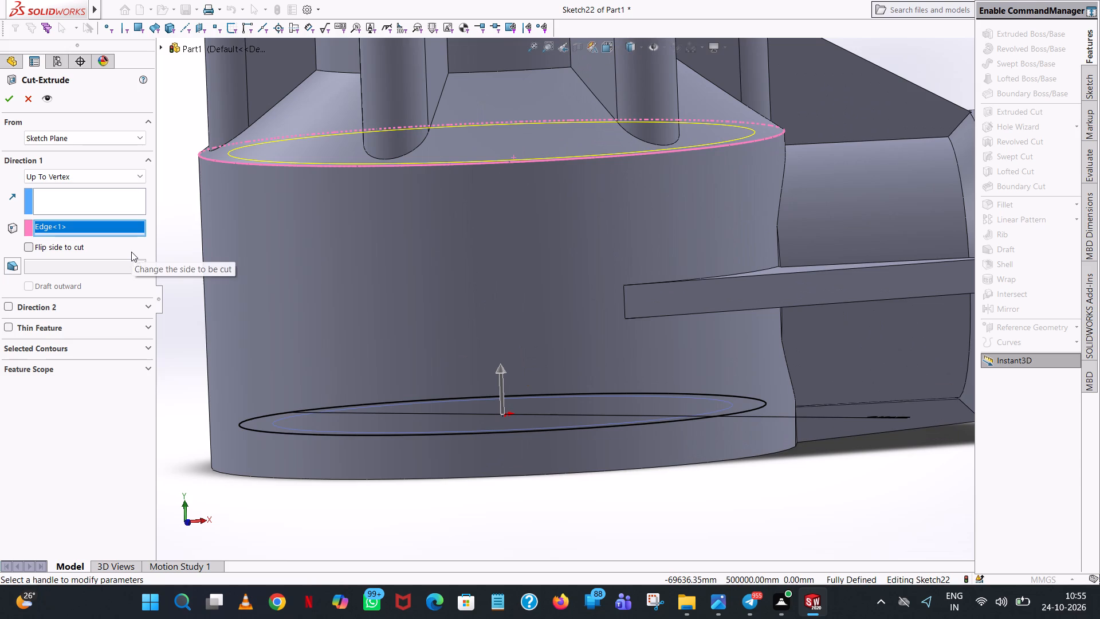
pyautogui.click(8, 100)
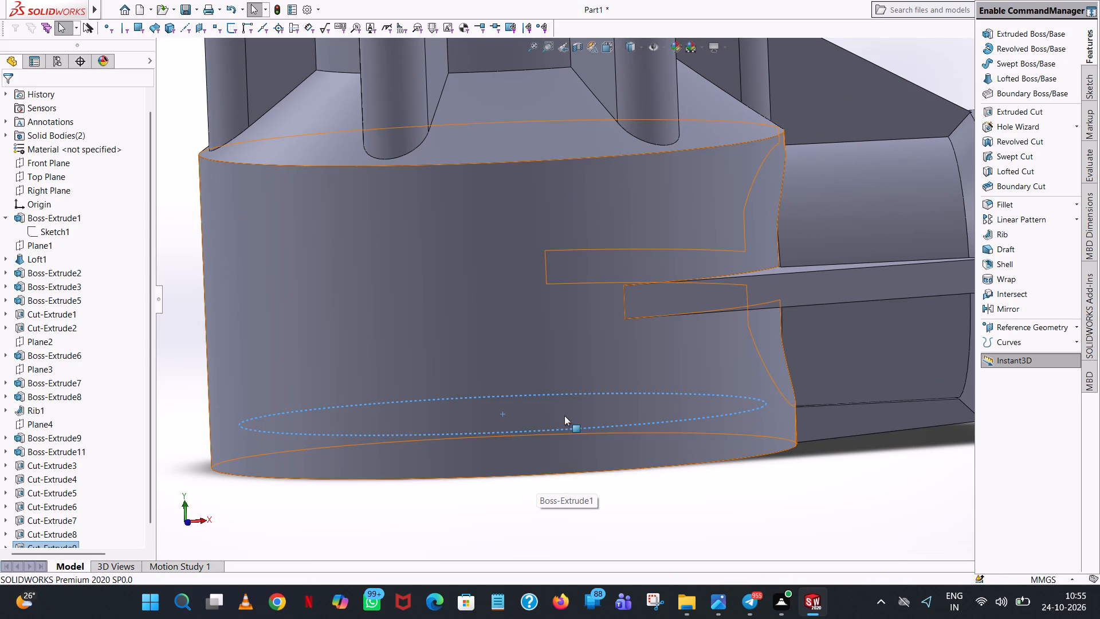
# Examine the hollowed underside and the outside of the part from several angles.
pyautogui.scroll(3, 564, 416)
pyautogui.scroll(1, 567, 467)
pyautogui.moveTo(567, 467); pyautogui.dragTo(624, 178, button='middle')
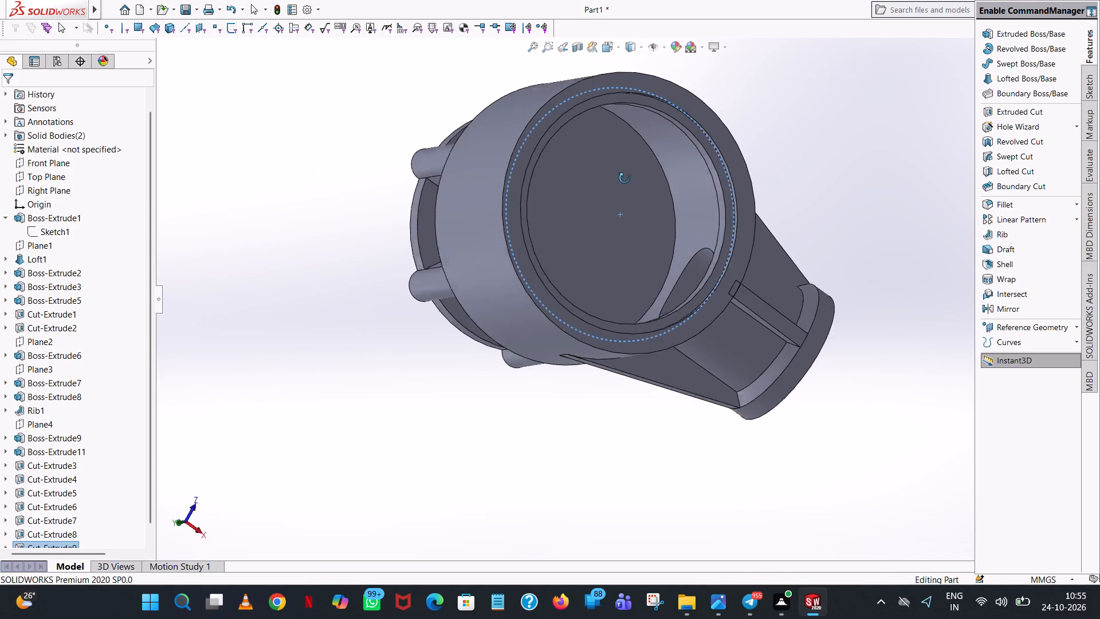
pyautogui.moveTo(624, 178); pyautogui.dragTo(740, 306, button='middle')
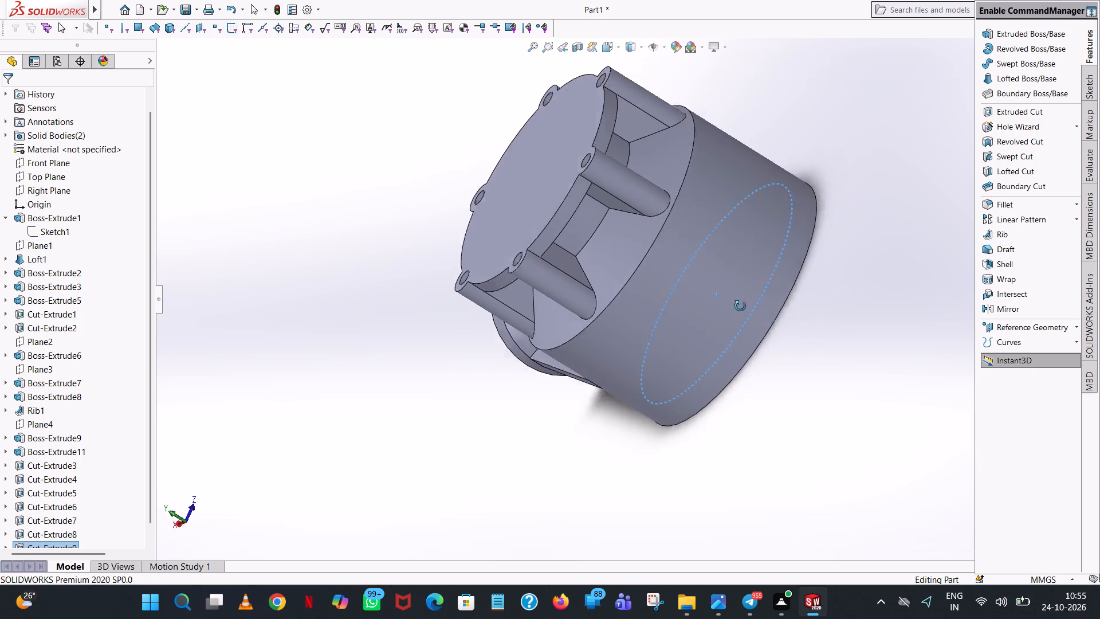
pyautogui.moveTo(740, 306); pyautogui.dragTo(792, 350, button='middle')
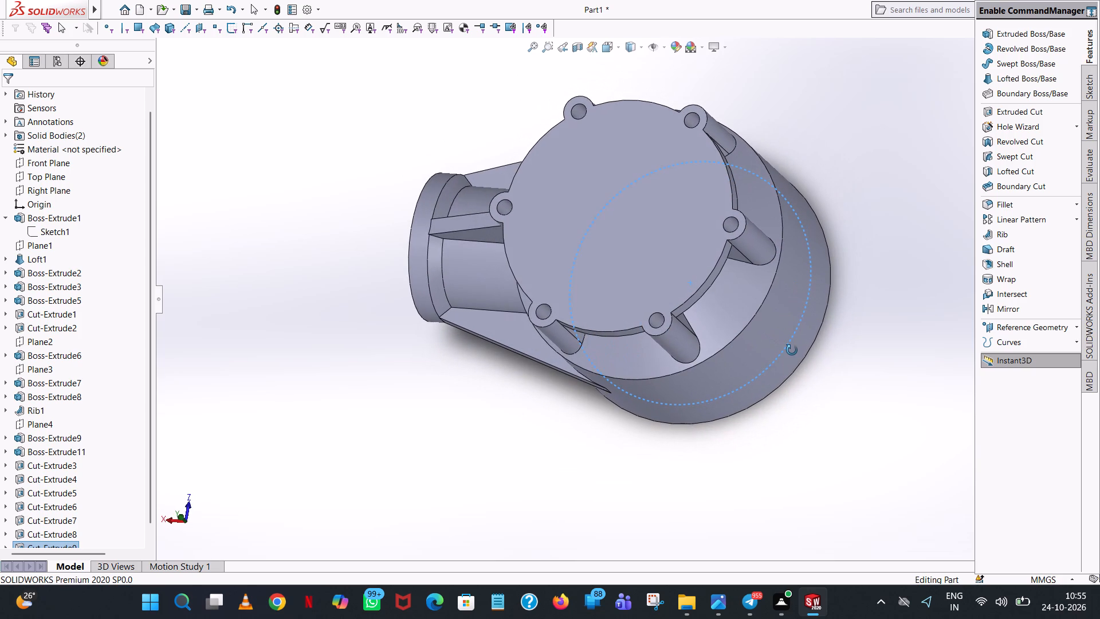
pyautogui.moveTo(792, 350); pyautogui.dragTo(611, 228, button='middle')
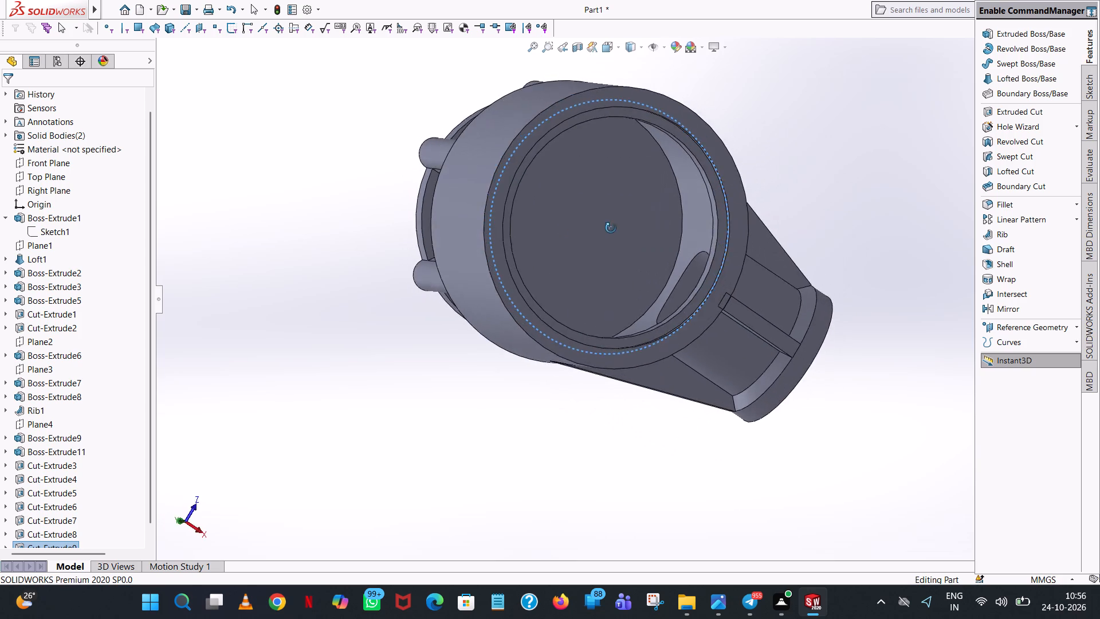
pyautogui.moveTo(611, 228); pyautogui.dragTo(596, 203, button='middle')
pyautogui.scroll(-1, 596, 204)
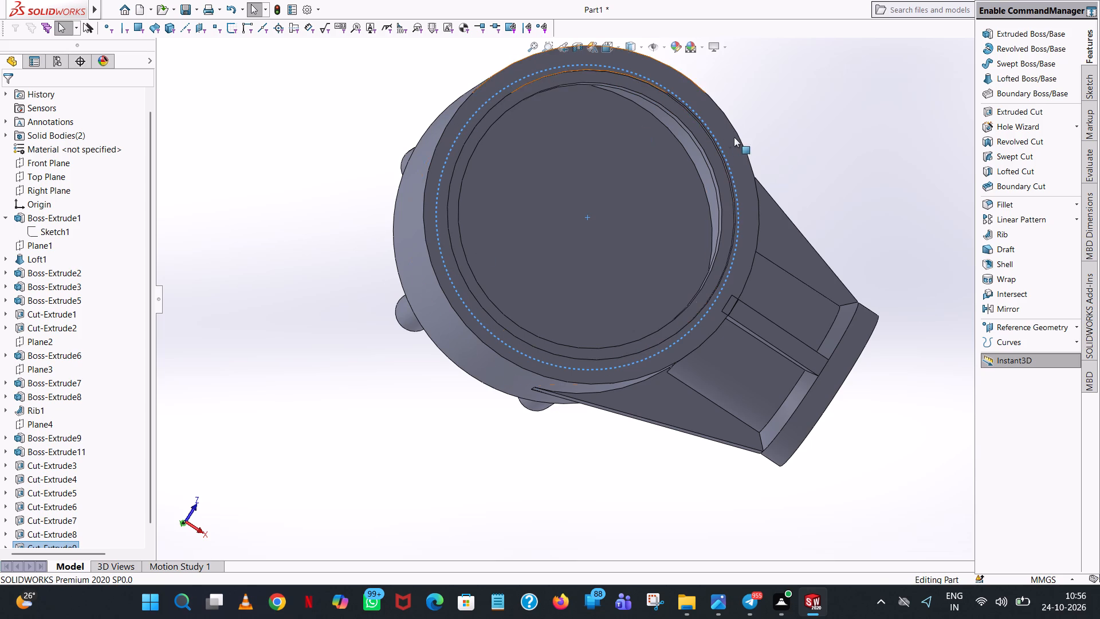
# Start an Extruded Cut on the flat top face with the six drilled lobes and sketch an origin-centred circle of radius 40 mm.
pyautogui.moveTo(809, 120); pyautogui.dragTo(927, 136, button='middle')
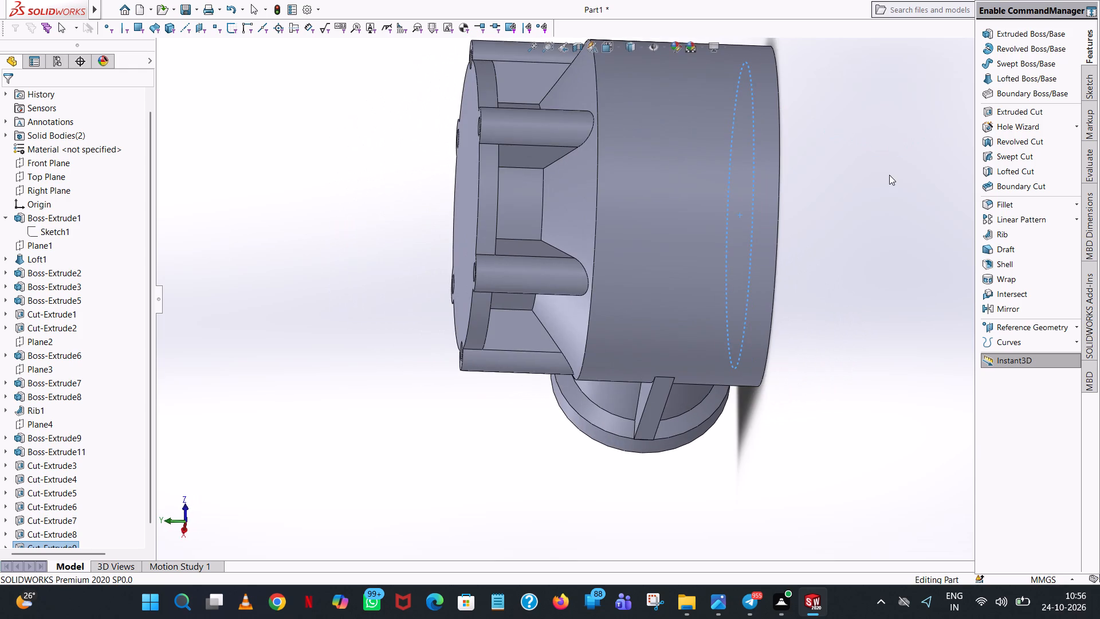
pyautogui.click(889, 175)
pyautogui.scroll(2, 846, 214)
pyautogui.moveTo(846, 214); pyautogui.dragTo(949, 68, button='middle')
pyautogui.scroll(-3, 785, 167)
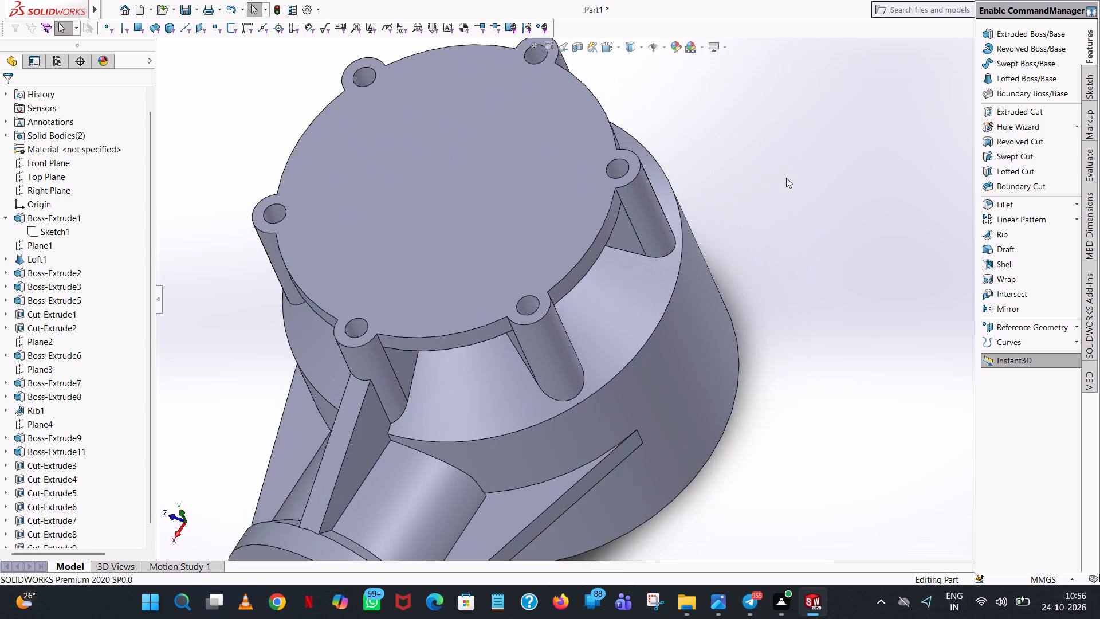
pyautogui.moveTo(730, 162); pyautogui.dragTo(758, 268, button='middle')
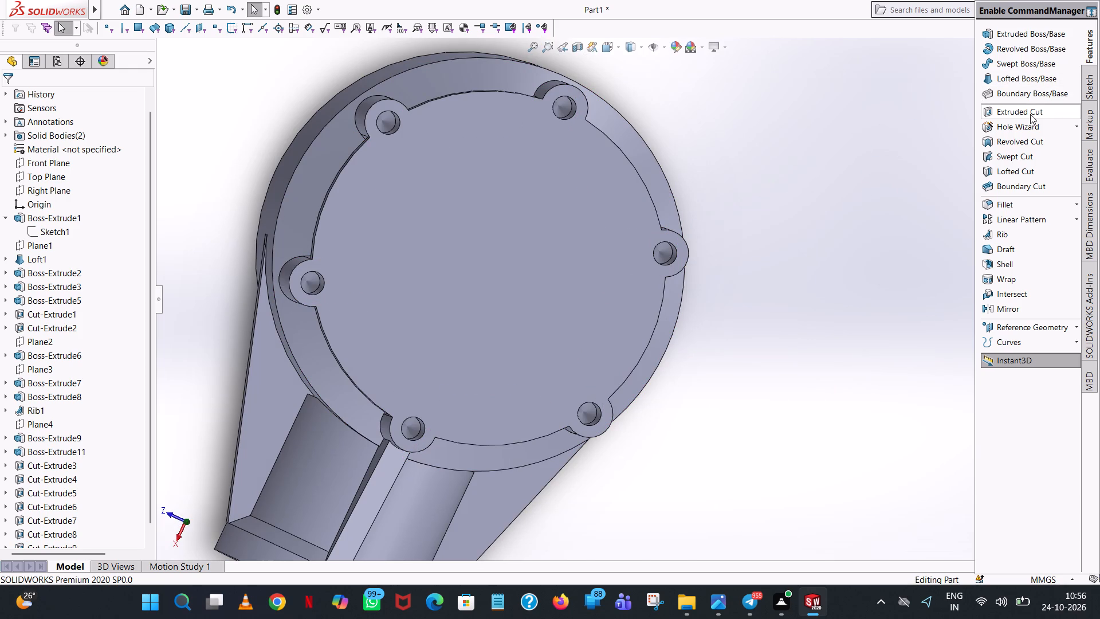
pyautogui.click(1030, 114)
pyautogui.click(501, 248)
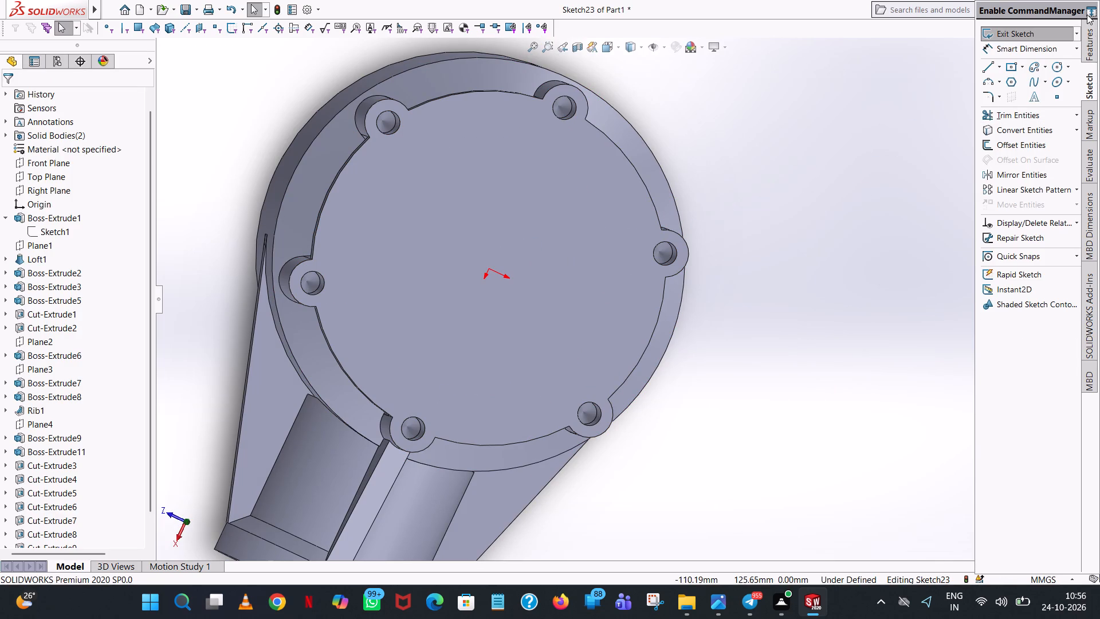
pyautogui.click(1054, 66)
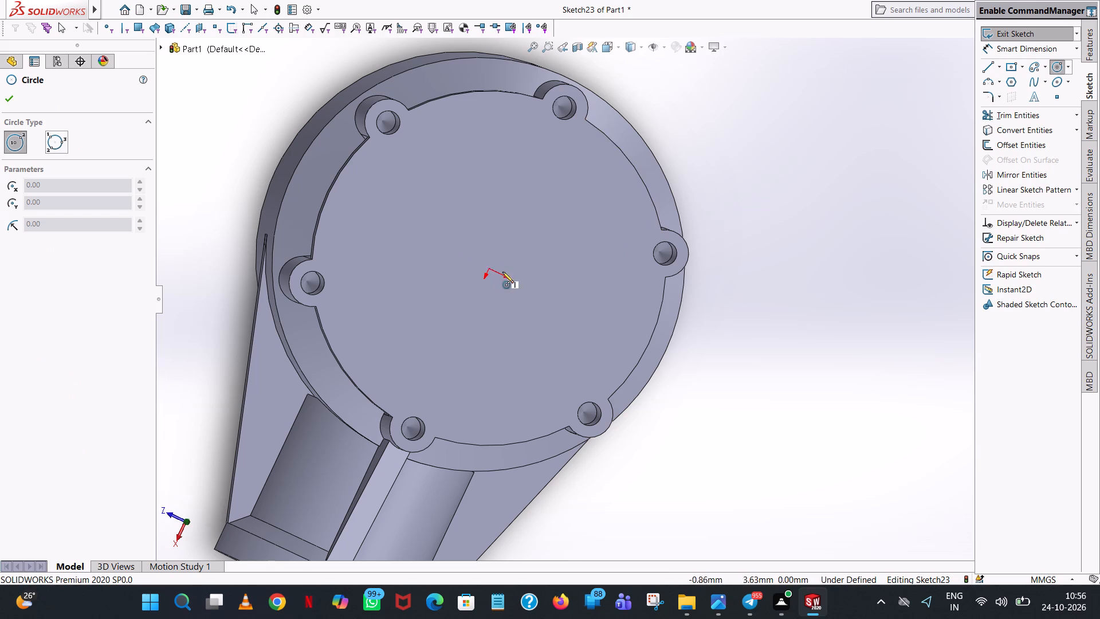
pyautogui.click(489, 267)
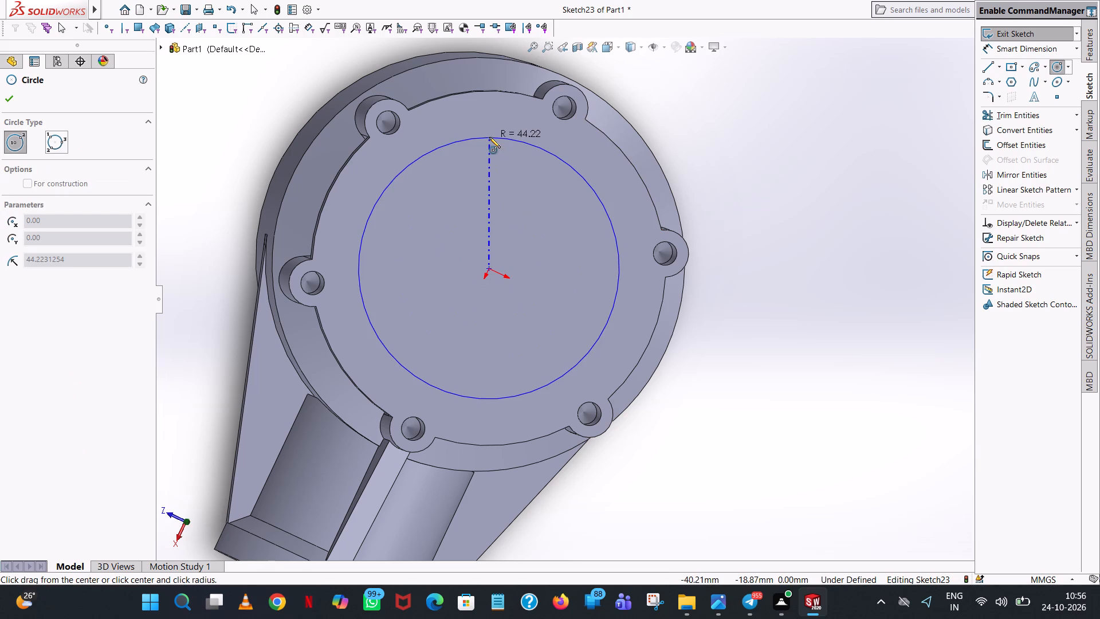
pyautogui.click(489, 137)
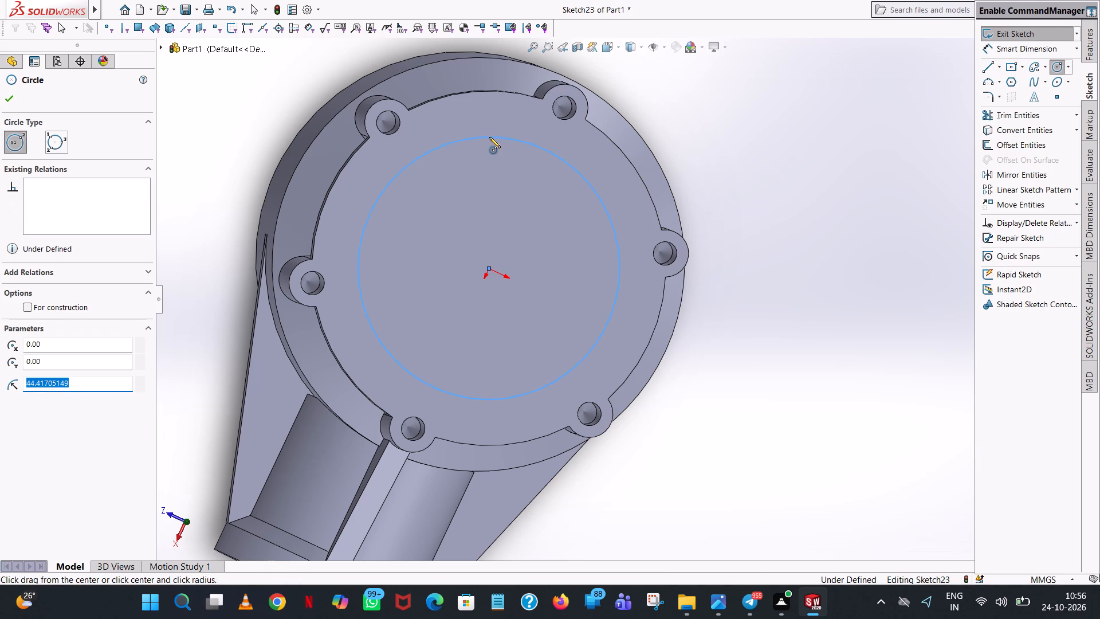
pyautogui.write('40')
pyautogui.press('Return')
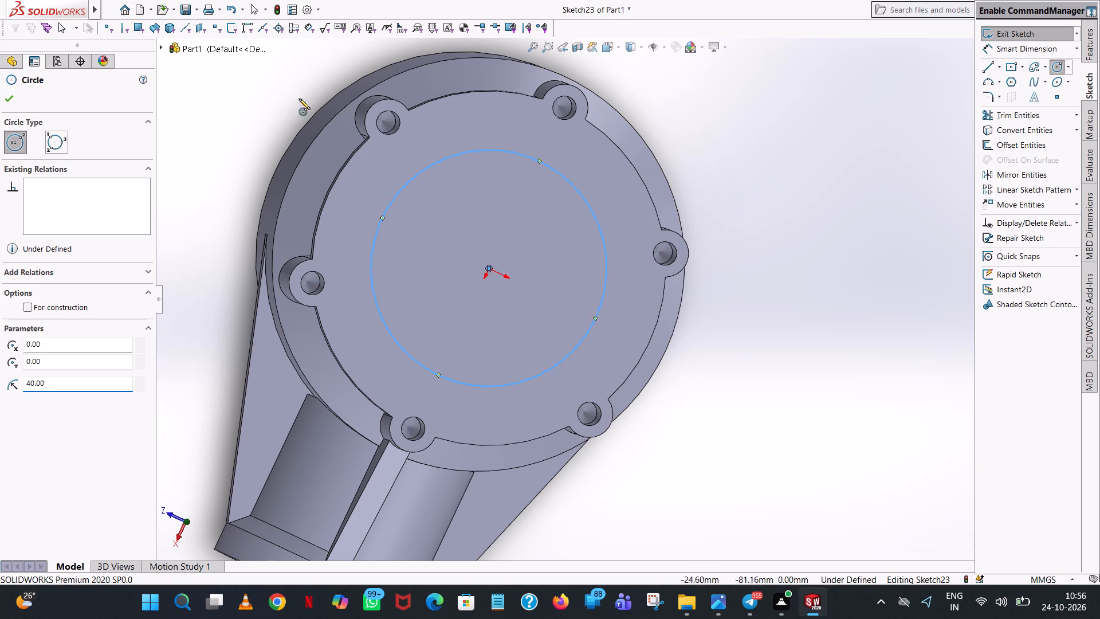
pyautogui.click(12, 98)
pyautogui.click(847, 160)
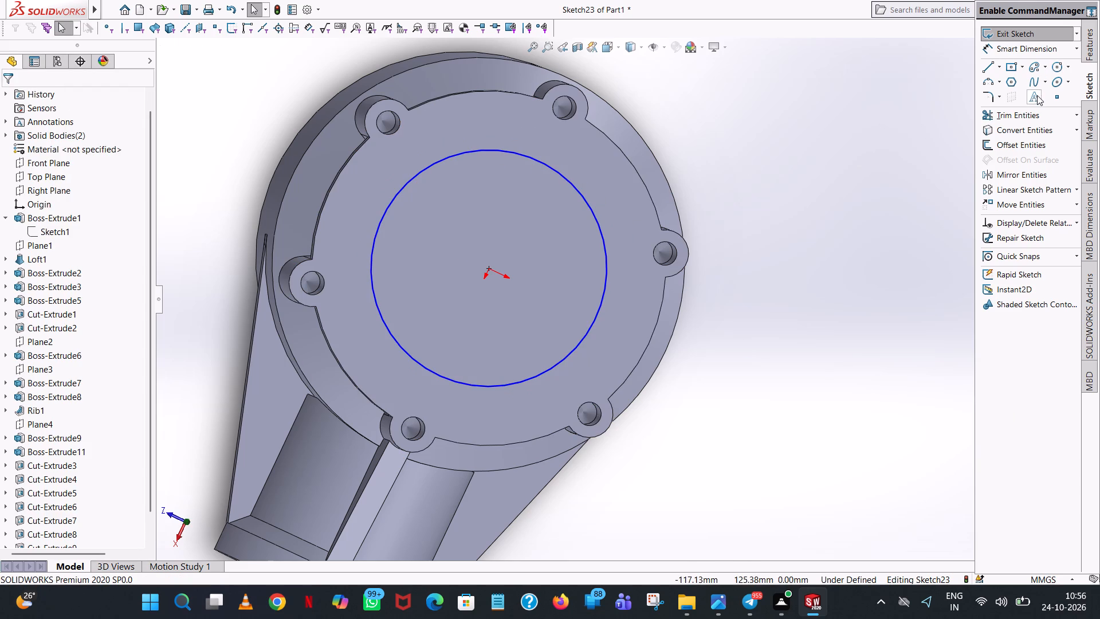
# Dimension the diameter of the new circle on the top face.
pyautogui.click(1030, 48)
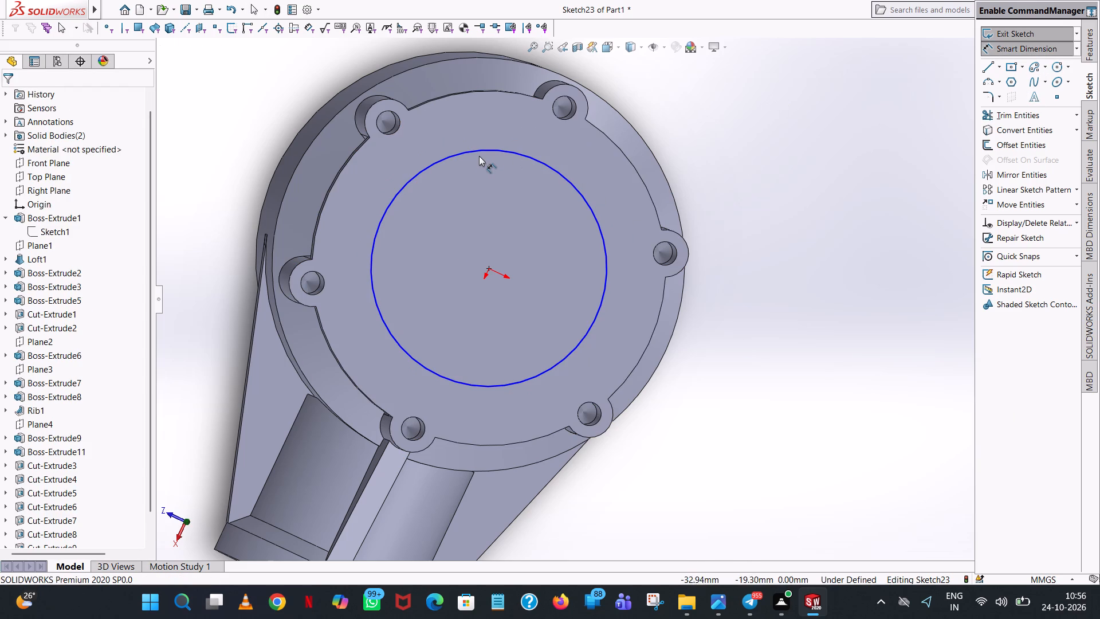
pyautogui.click(478, 148)
pyautogui.click(859, 144)
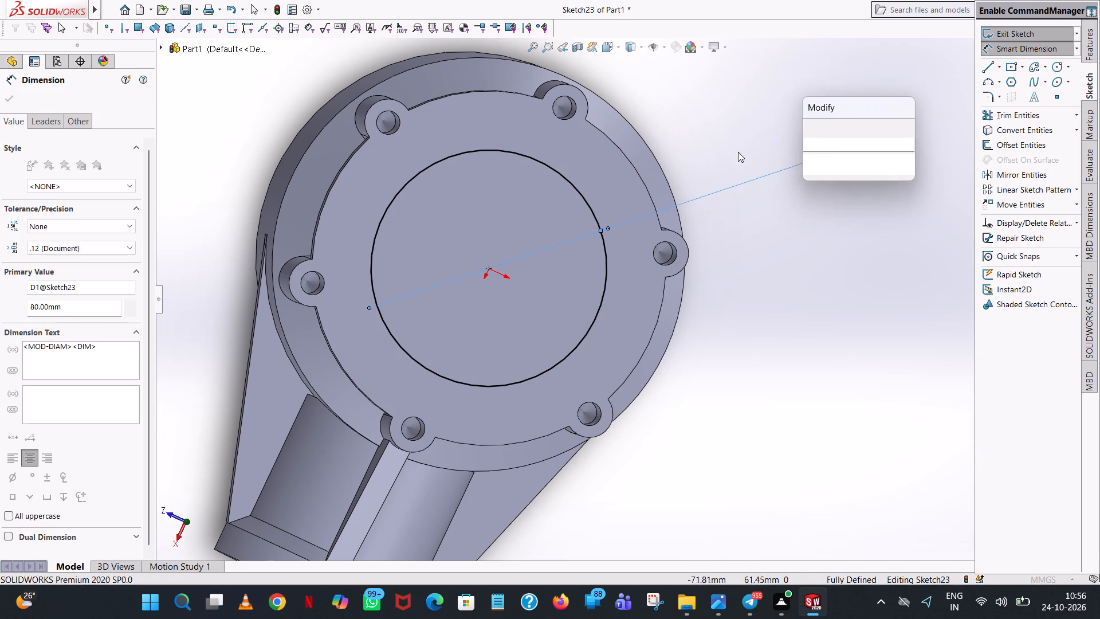
pyautogui.click(805, 128)
pyautogui.click(720, 108)
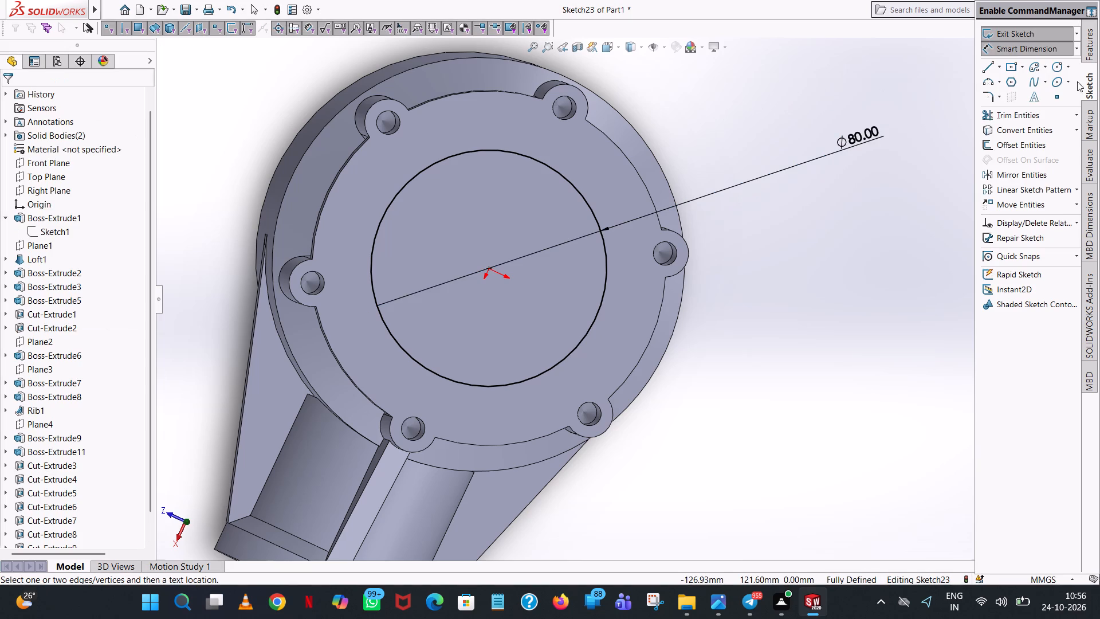
# Cut the 80 mm circle into the top face to a blind depth of 8 mm.
pyautogui.click(1091, 42)
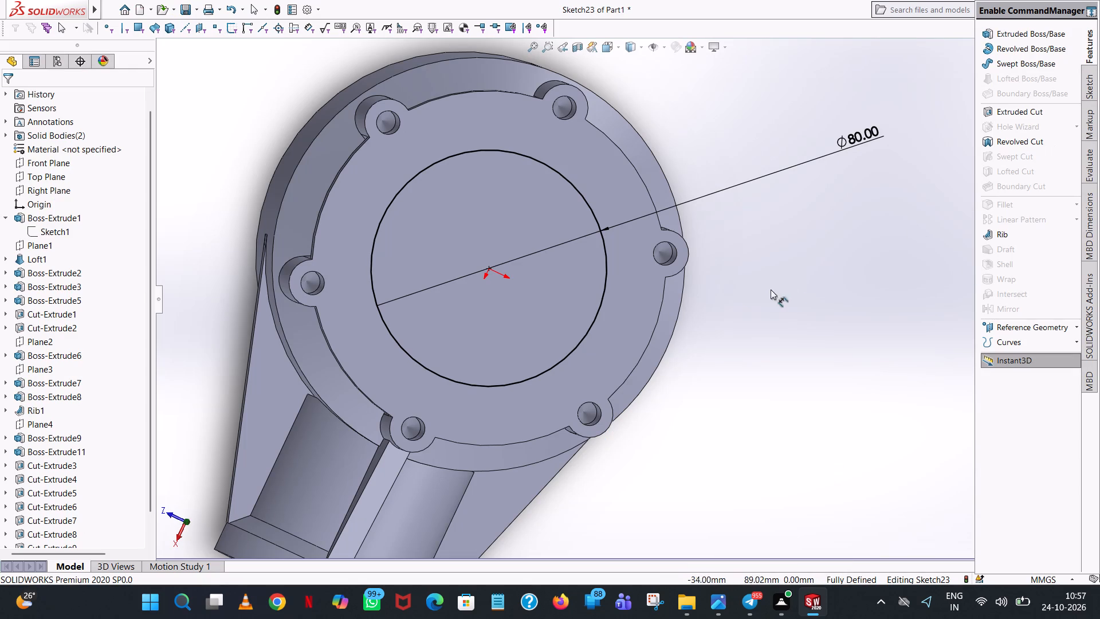
pyautogui.moveTo(802, 296); pyautogui.dragTo(802, 194, button='middle')
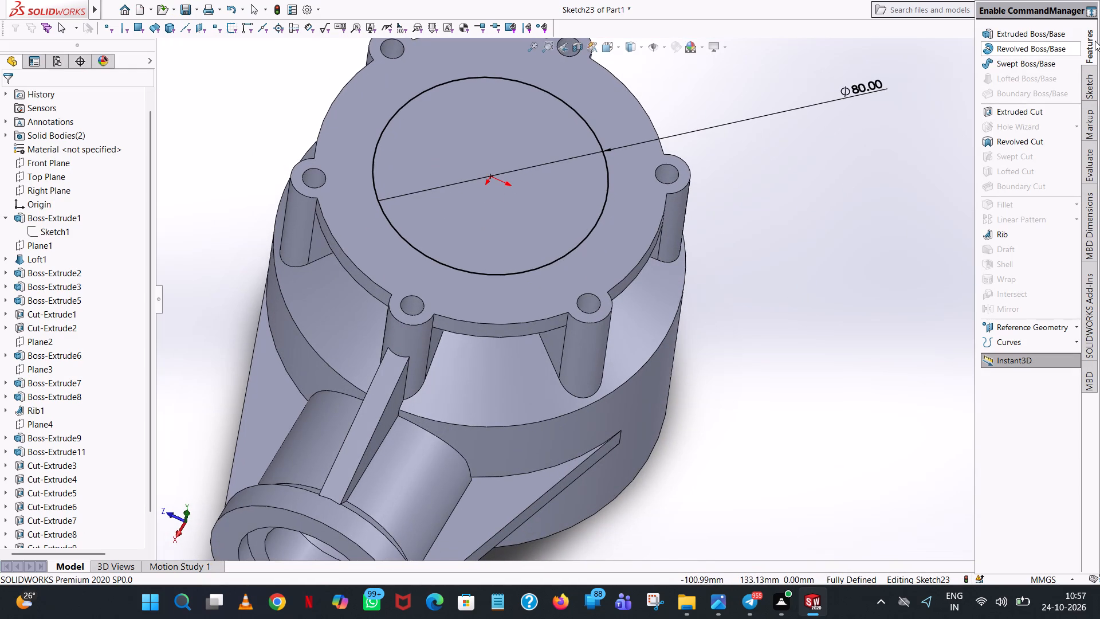
pyautogui.click(1008, 108)
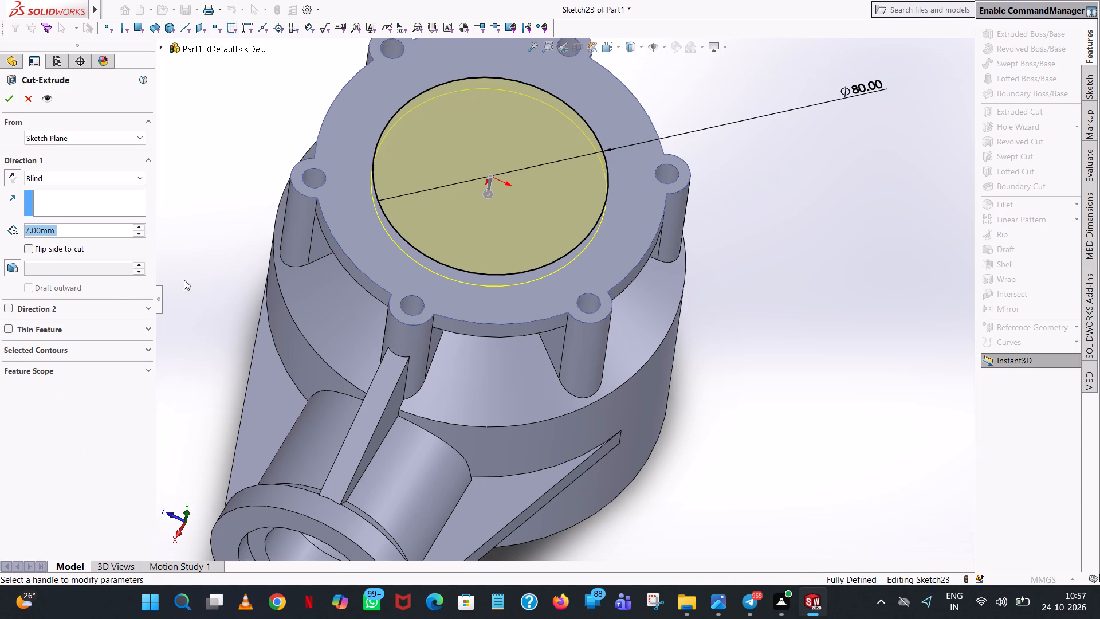
pyautogui.press('8')
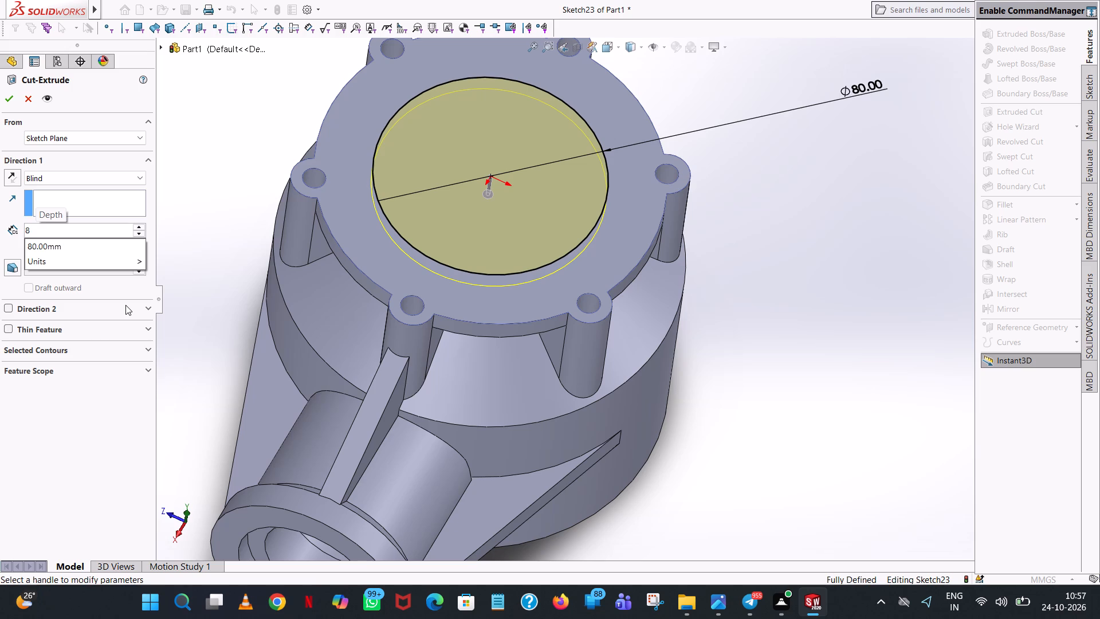
pyautogui.press('Return')
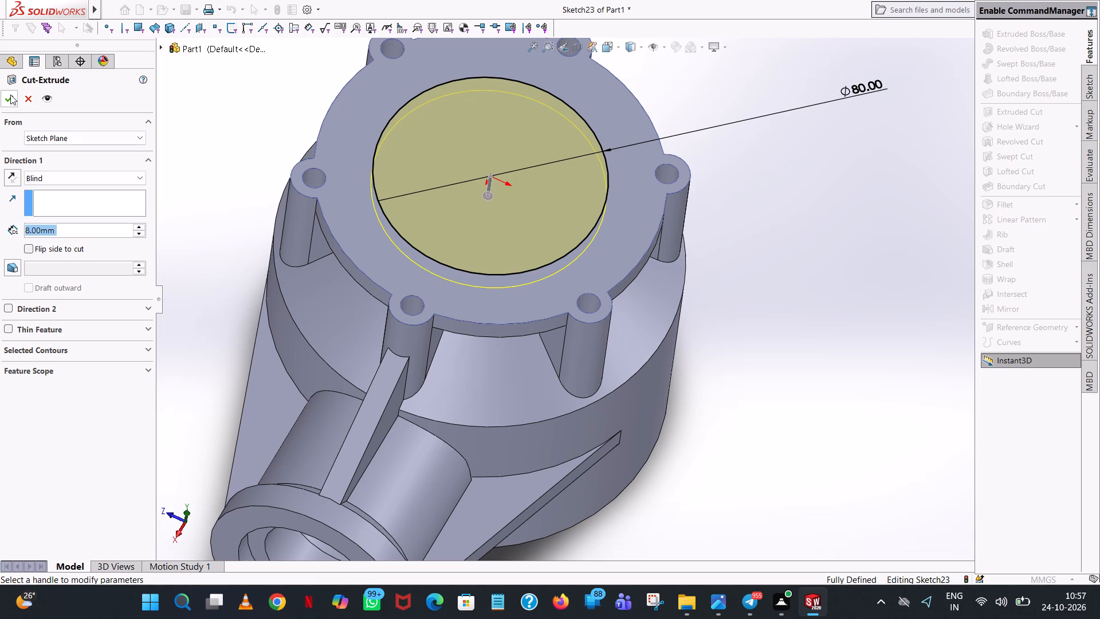
pyautogui.click(10, 93)
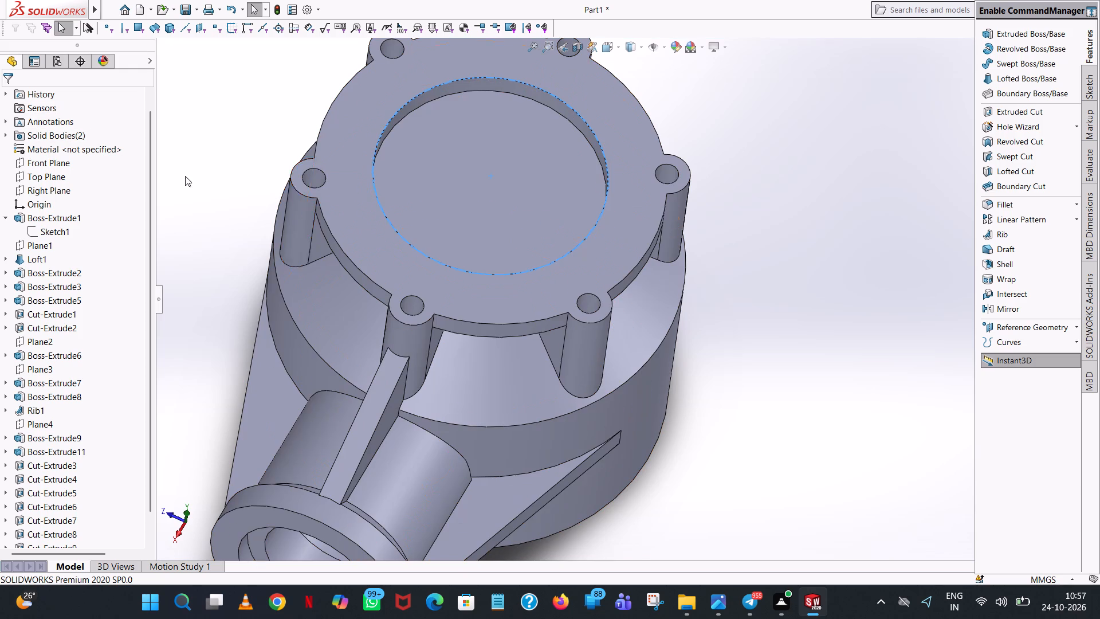
pyautogui.click(808, 190)
# Start an Extruded Cut on the floor of the top recess and sketch an origin-centred circle of radius 68/2, i.e. 34 mm.
pyautogui.moveTo(753, 204); pyautogui.dragTo(859, 189, button='middle')
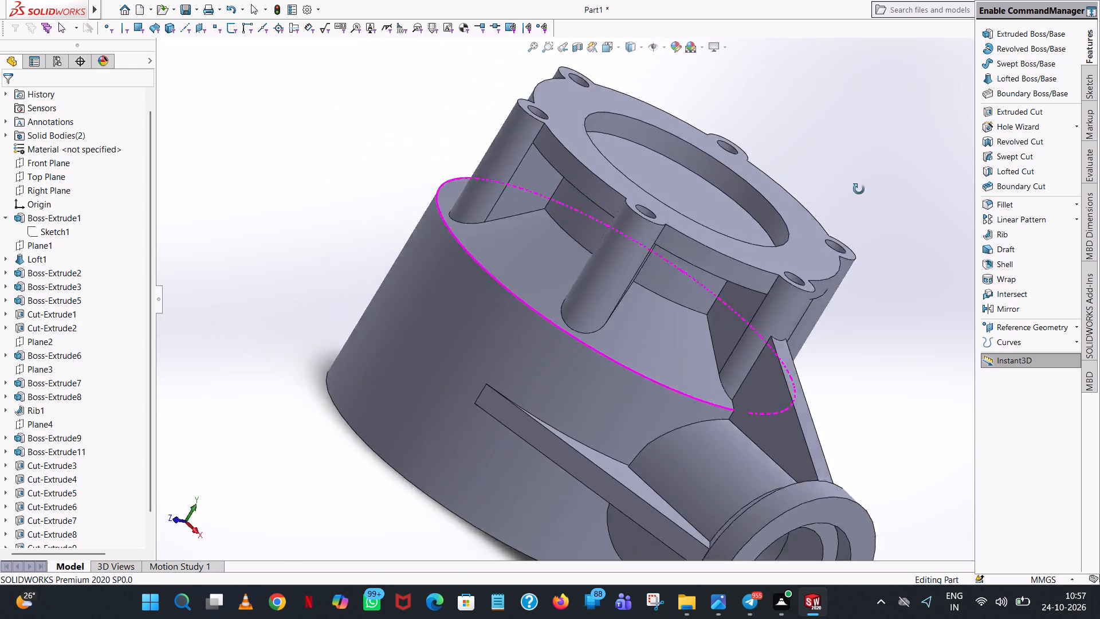
pyautogui.moveTo(859, 189); pyautogui.dragTo(822, 193, button='middle')
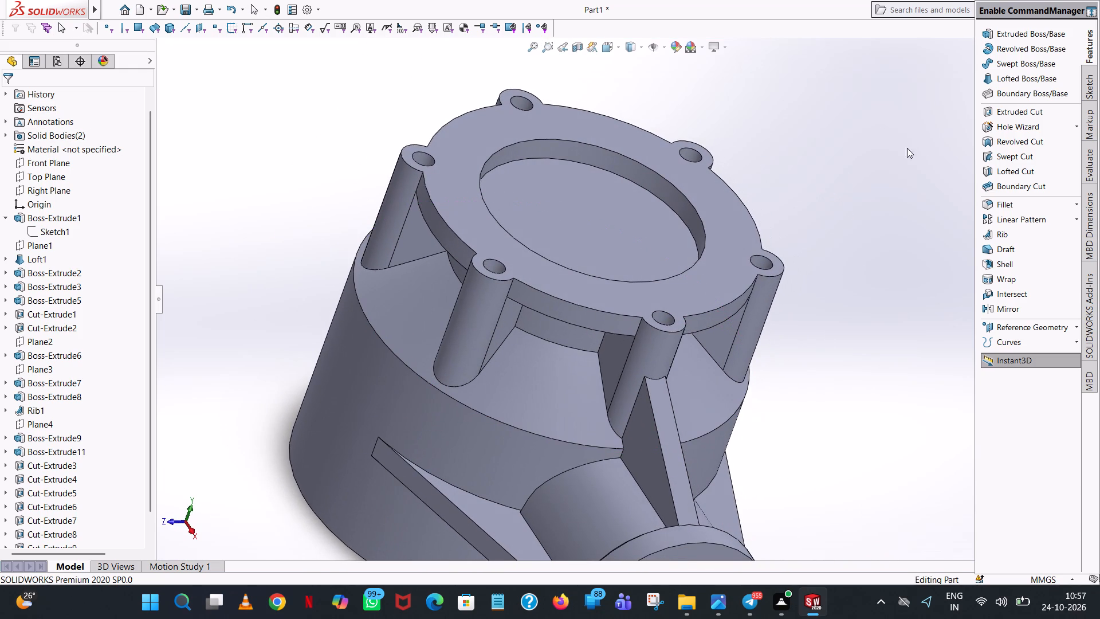
pyautogui.click(1015, 110)
pyautogui.click(598, 178)
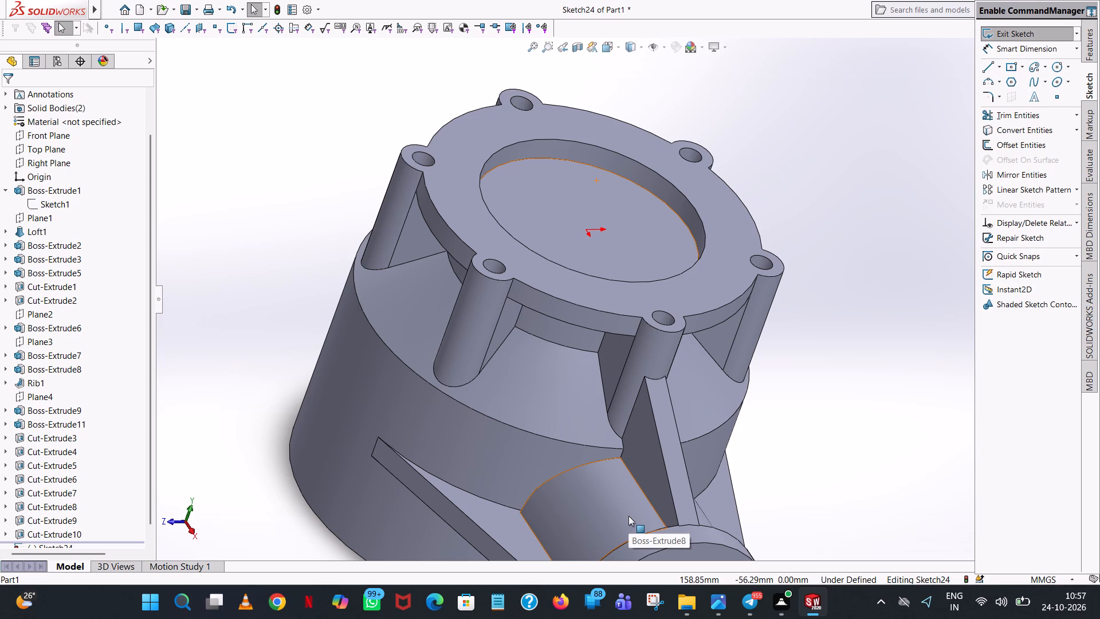
pyautogui.click(1053, 68)
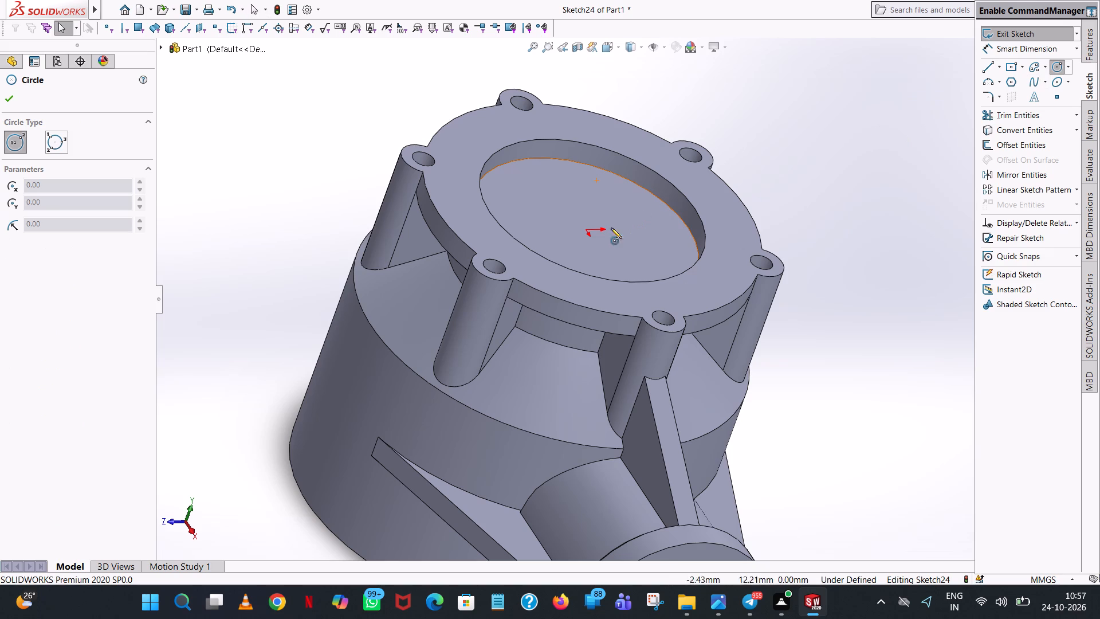
pyautogui.click(587, 228)
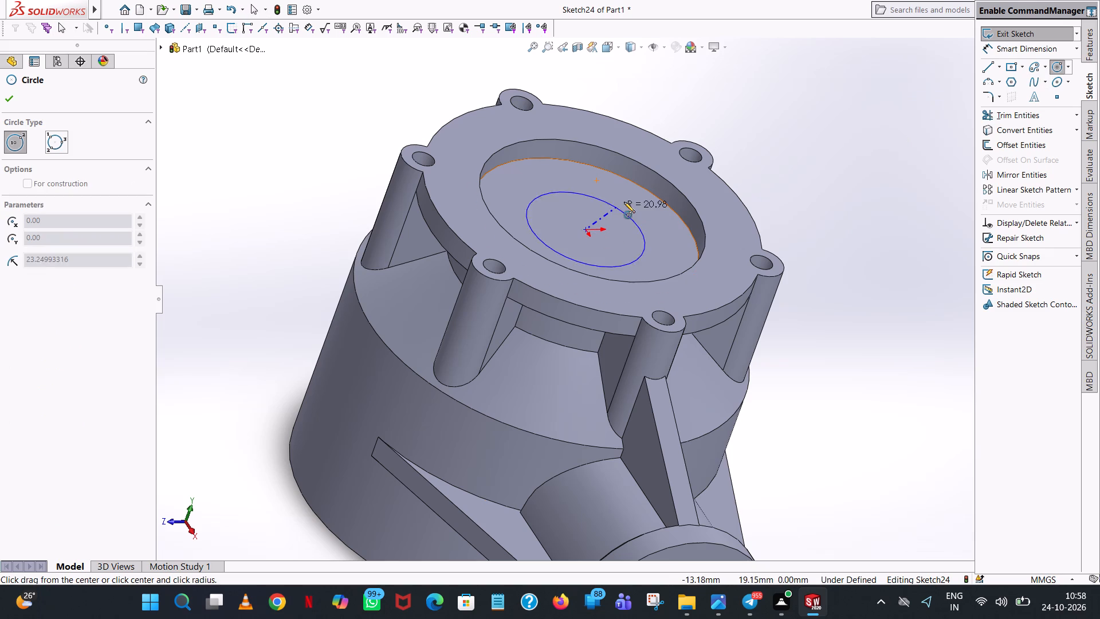
pyautogui.click(624, 202)
pyautogui.write('68/2')
pyautogui.press('Return')
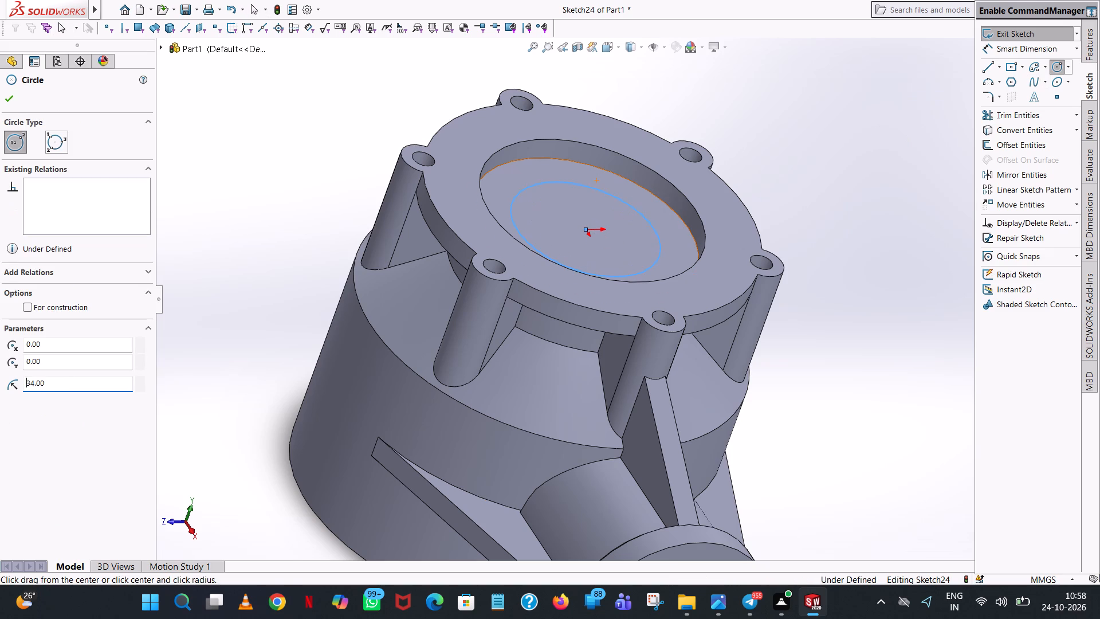
pyautogui.click(11, 93)
pyautogui.click(258, 104)
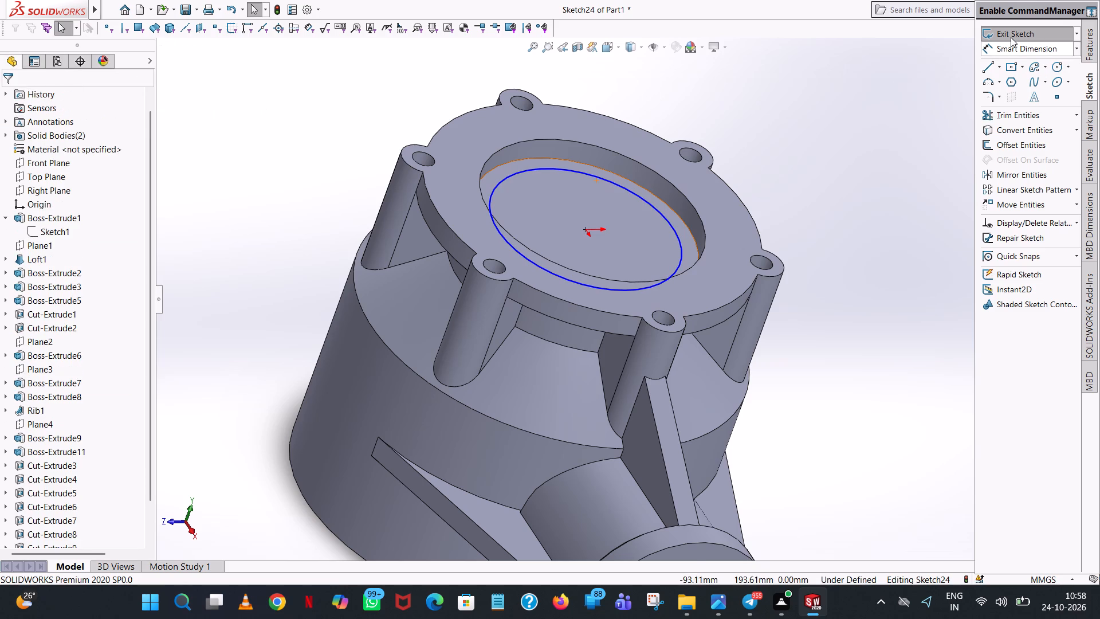
# Dimension the diameter of the new circle on the top recess floor.
pyautogui.click(1009, 45)
pyautogui.click(637, 195)
pyautogui.click(871, 167)
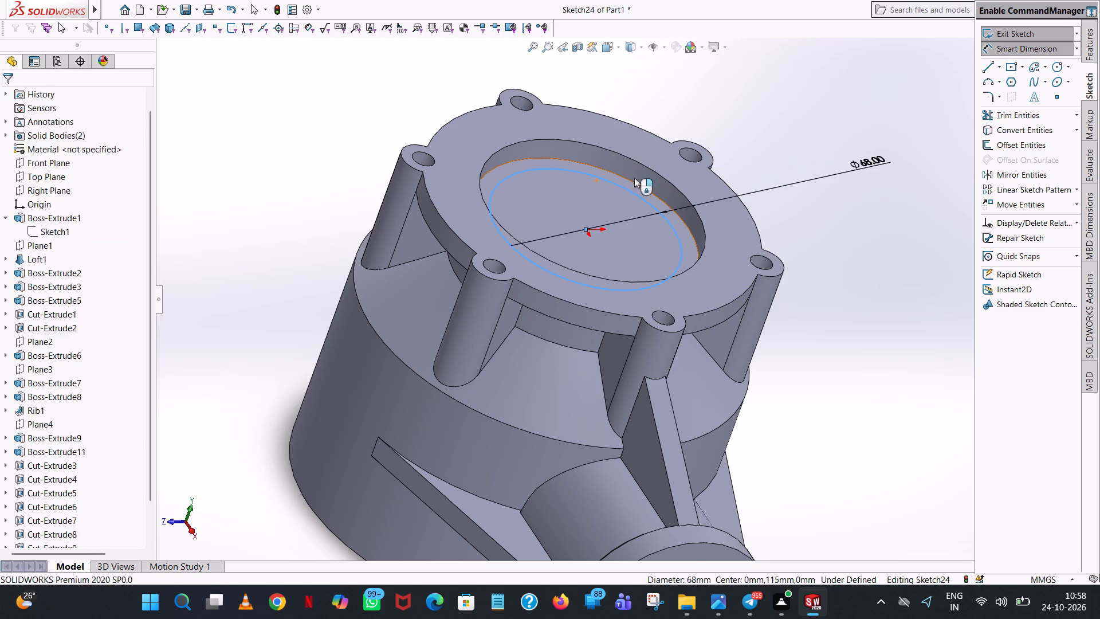
pyautogui.click(822, 149)
pyautogui.click(787, 122)
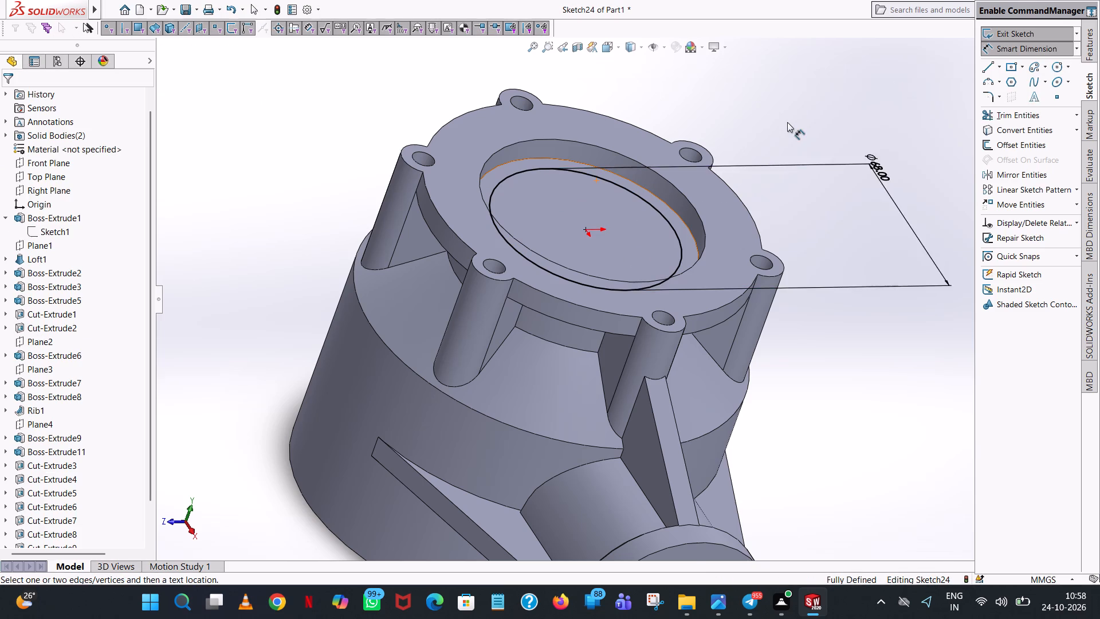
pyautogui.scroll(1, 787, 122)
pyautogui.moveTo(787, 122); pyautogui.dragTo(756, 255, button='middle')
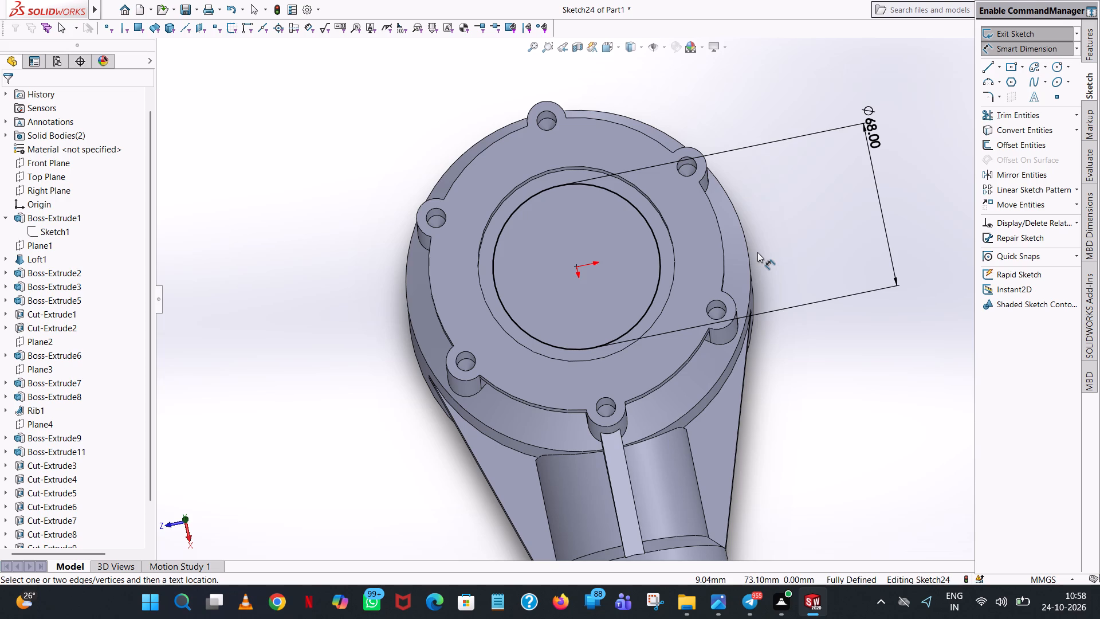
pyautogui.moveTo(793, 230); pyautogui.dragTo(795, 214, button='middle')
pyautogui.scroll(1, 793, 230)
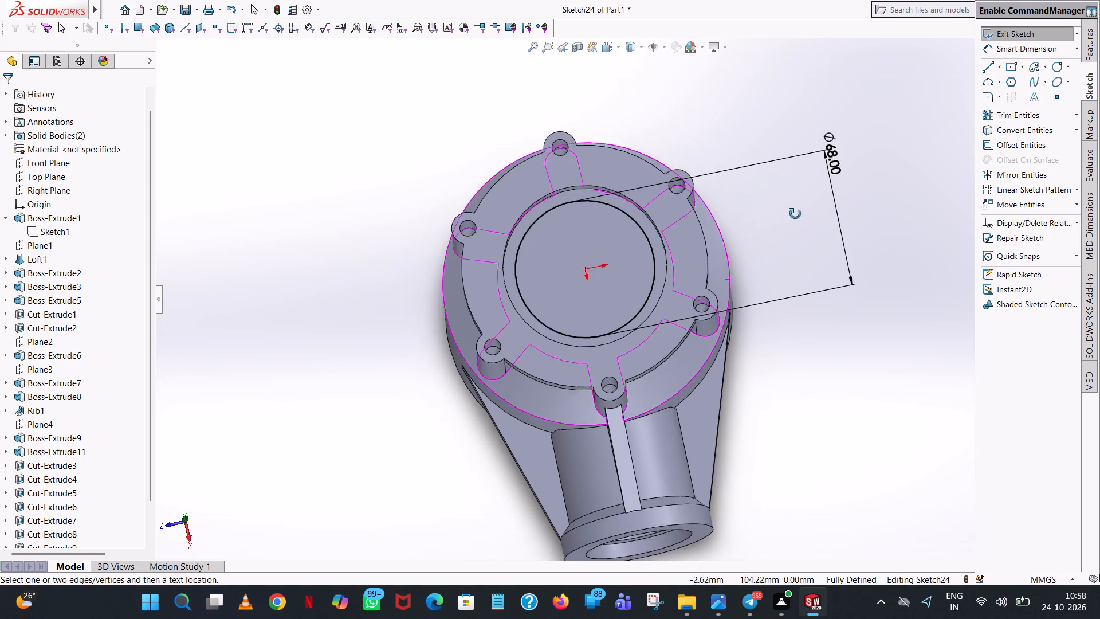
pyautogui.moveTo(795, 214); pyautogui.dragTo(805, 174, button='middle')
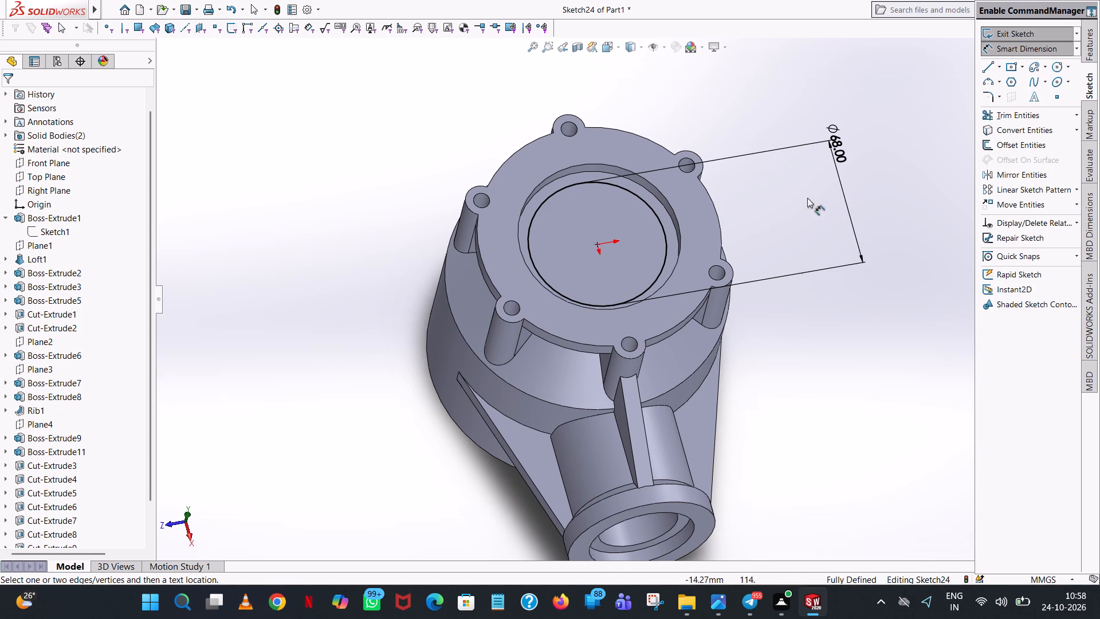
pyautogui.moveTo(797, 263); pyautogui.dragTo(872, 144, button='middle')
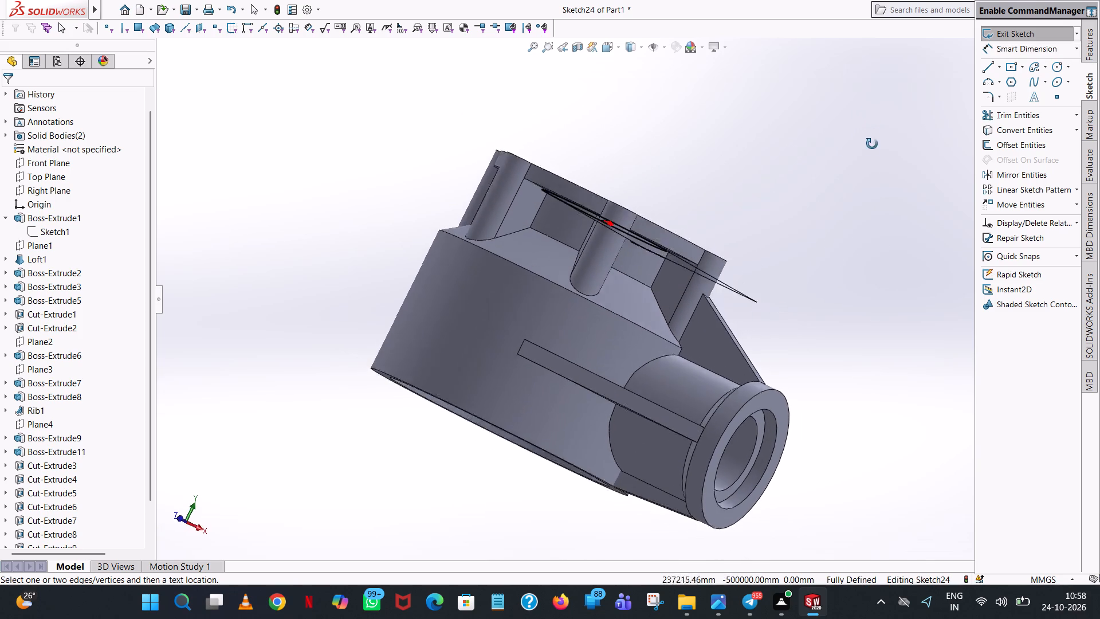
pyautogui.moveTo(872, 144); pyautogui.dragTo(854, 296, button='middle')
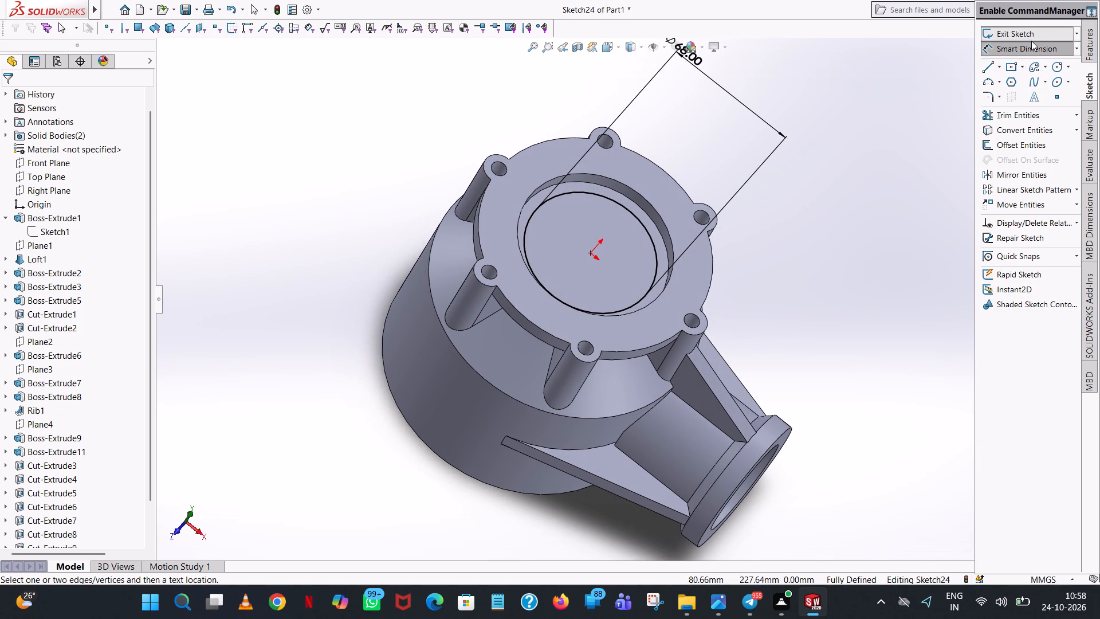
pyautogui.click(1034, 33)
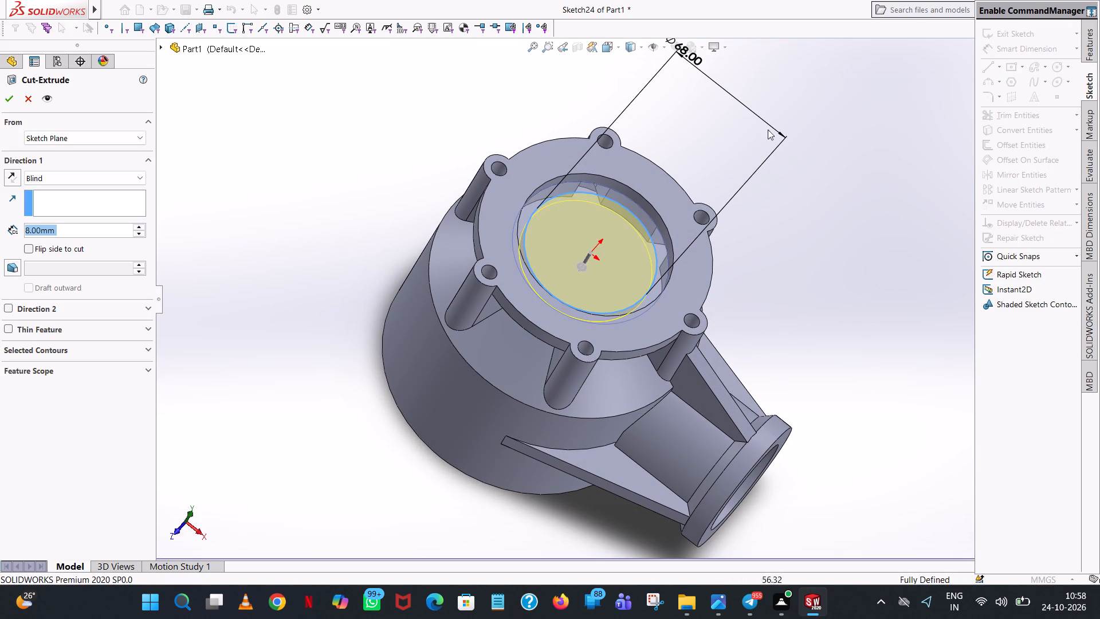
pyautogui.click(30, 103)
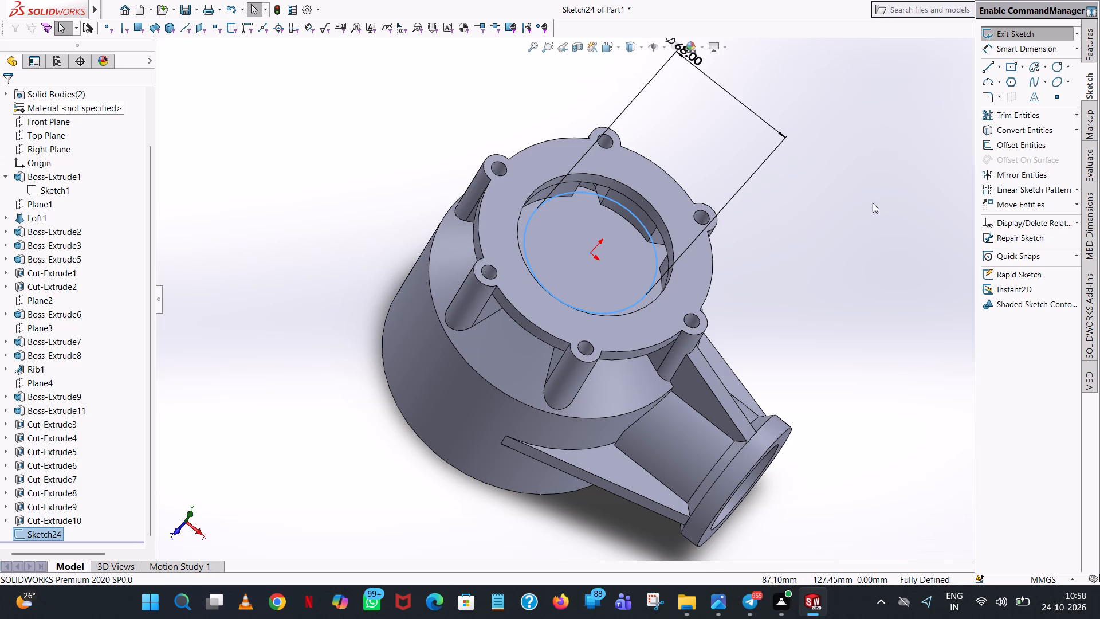
# Examine the top recess and the circle sketched on its floor from several angles.
pyautogui.click(873, 203)
pyautogui.scroll(1, 795, 263)
pyautogui.moveTo(795, 263); pyautogui.dragTo(785, 146, button='middle')
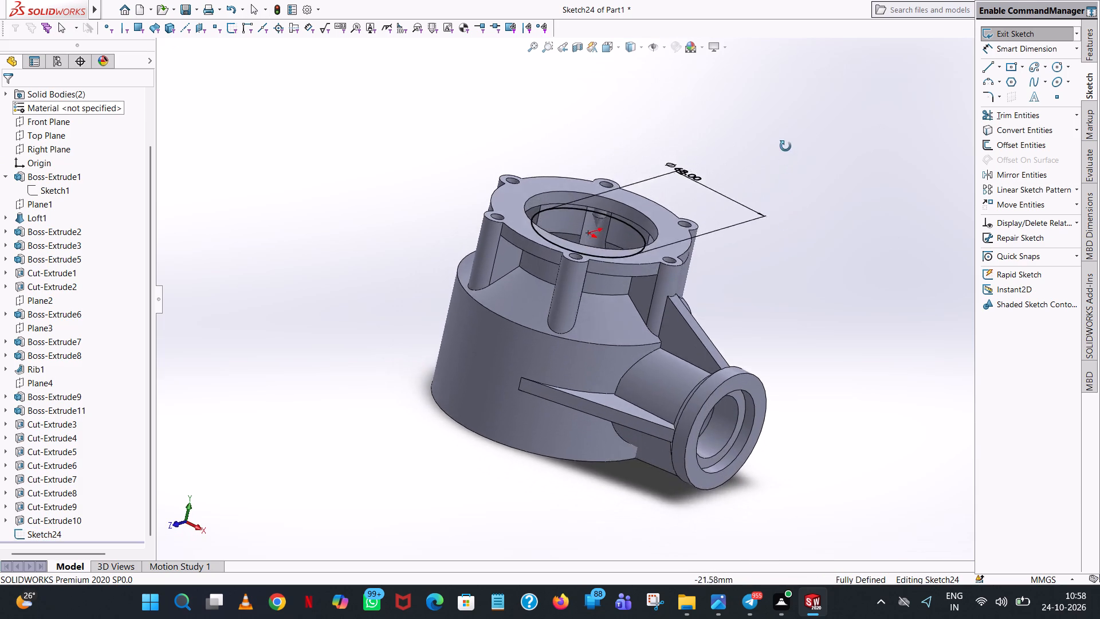
pyautogui.moveTo(785, 146); pyautogui.dragTo(782, 174, button='middle')
pyautogui.scroll(-1, 773, 177)
pyautogui.scroll(-6, 560, 257)
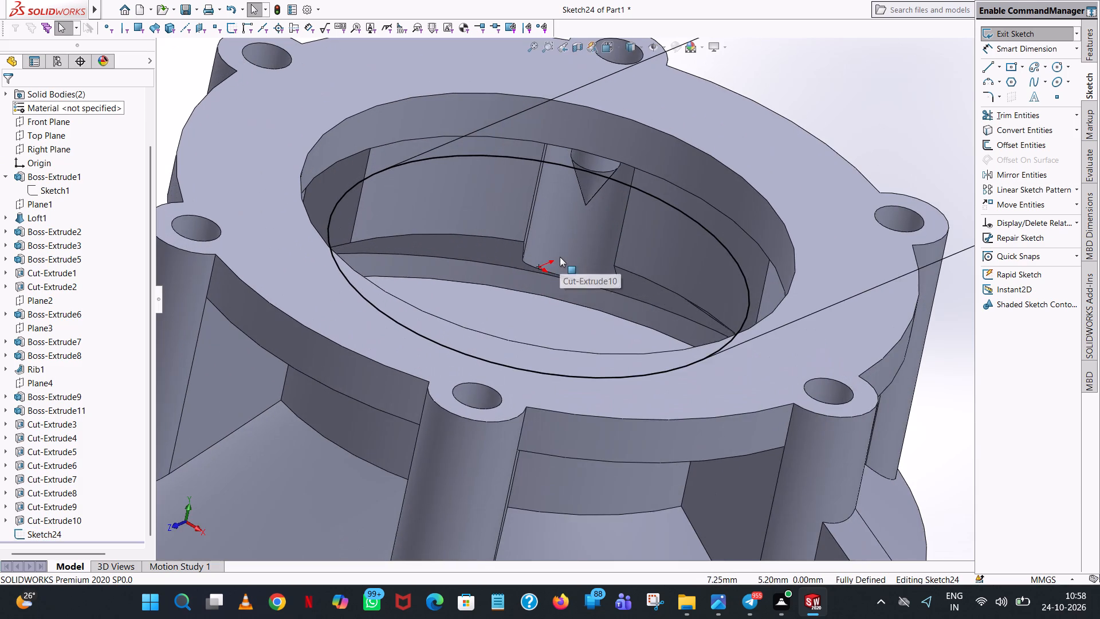
pyautogui.moveTo(562, 228); pyautogui.dragTo(571, 190, button='middle')
pyautogui.moveTo(582, 173); pyautogui.dragTo(587, 327, button='middle')
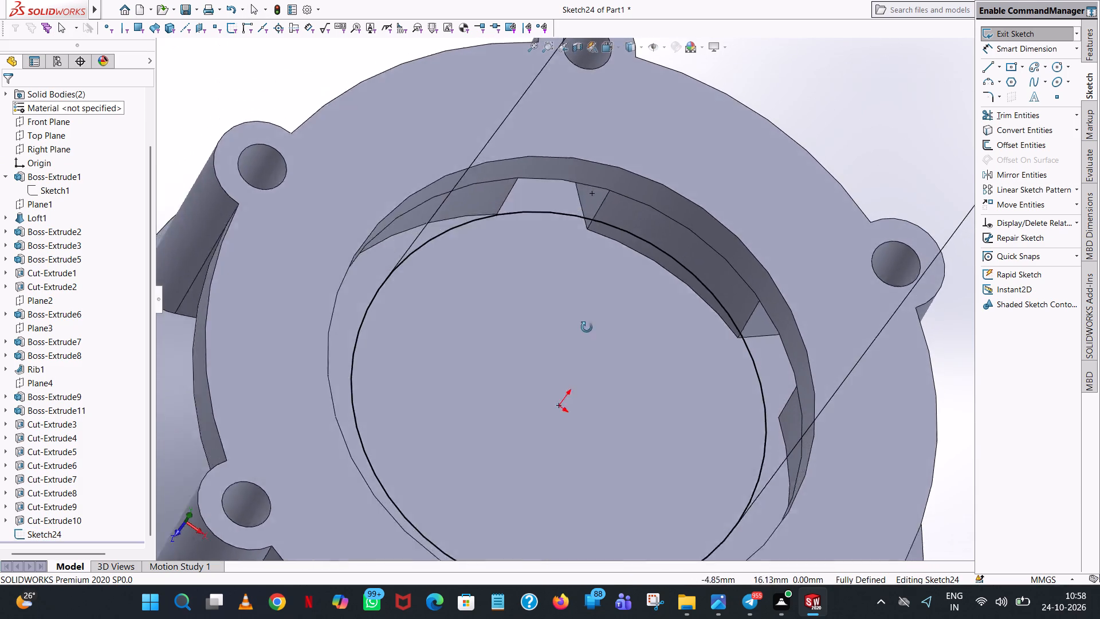
pyautogui.moveTo(587, 327); pyautogui.dragTo(552, 364, button='middle')
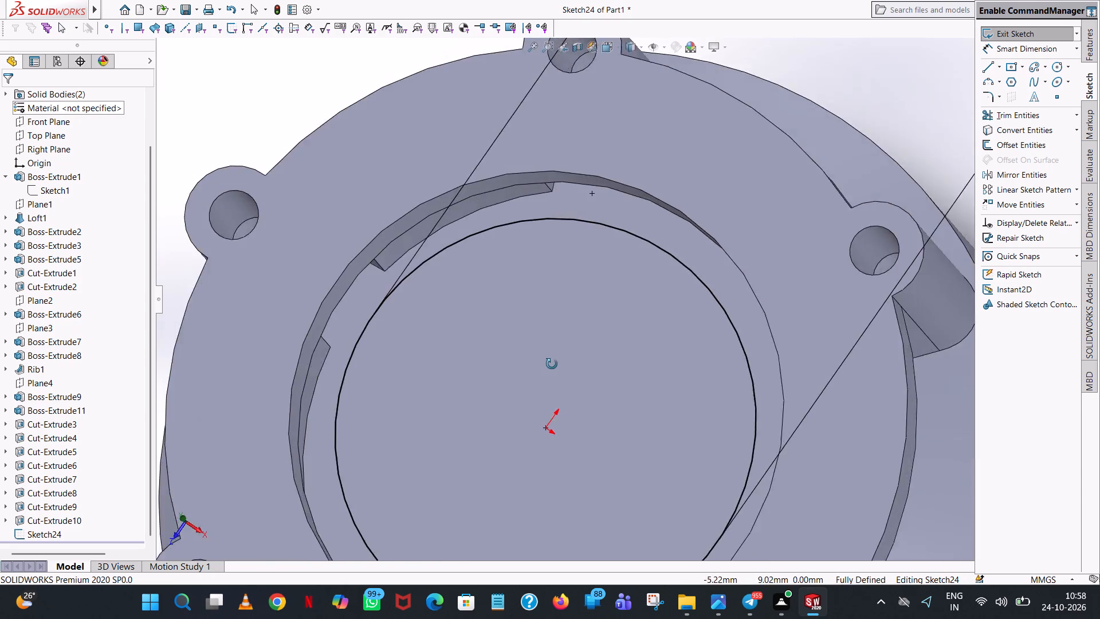
pyautogui.moveTo(552, 364); pyautogui.dragTo(539, 304, button='middle')
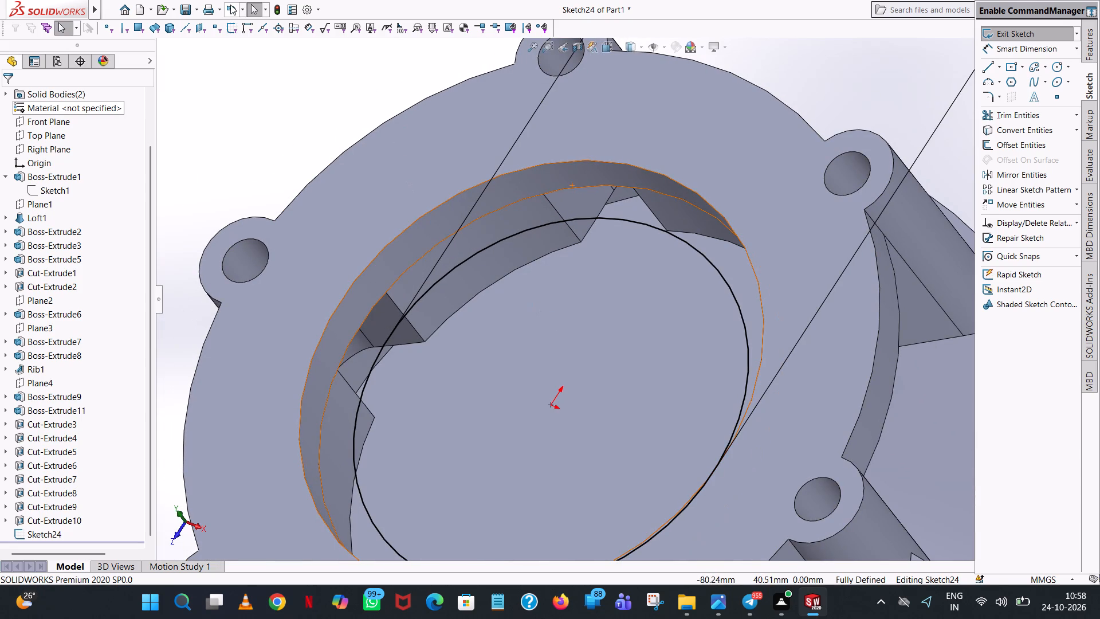
# Undo the last operation to leave the circle sketch on the top recess floor.
pyautogui.click(230, 5)
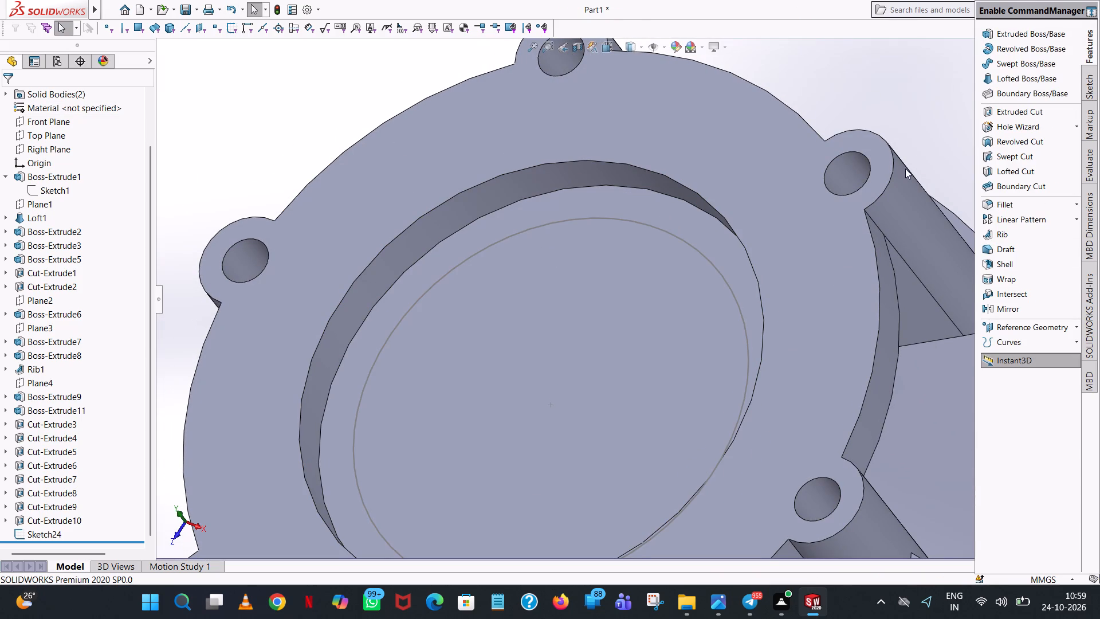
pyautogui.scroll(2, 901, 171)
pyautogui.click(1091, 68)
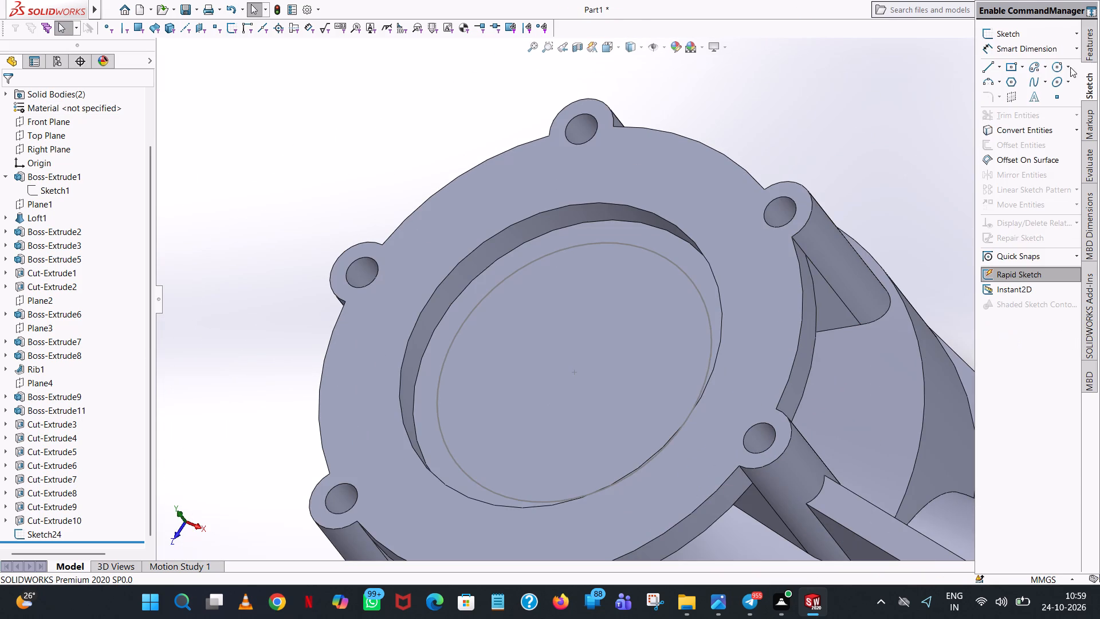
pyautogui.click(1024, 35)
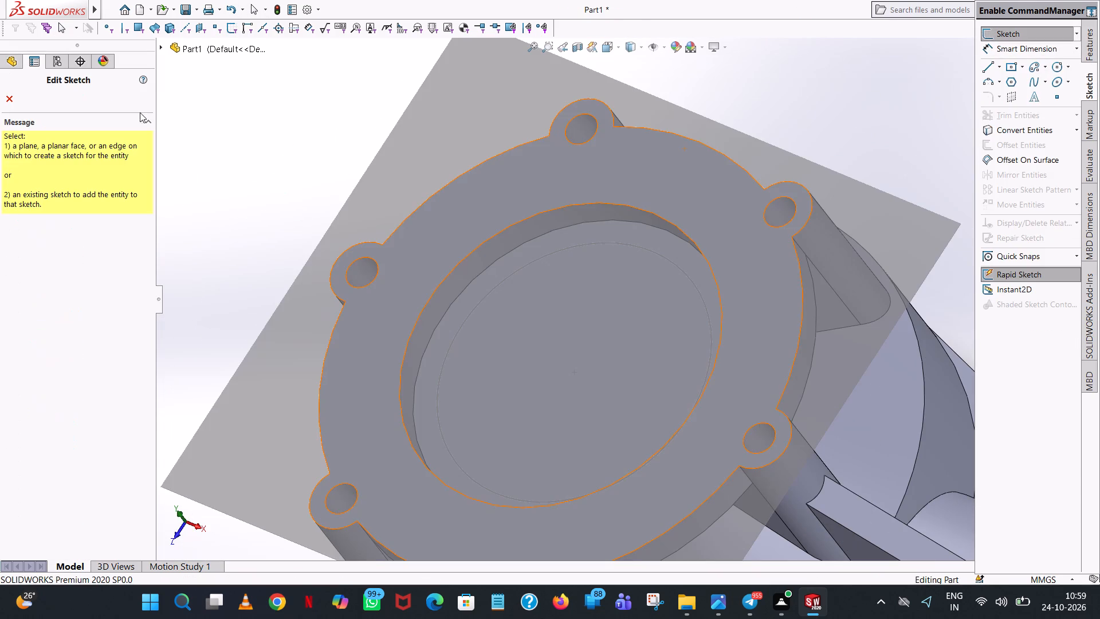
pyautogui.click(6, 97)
# Delete the 68 mm circle sketch on the top recess floor.
pyautogui.scroll(-8, 40, 491)
pyautogui.click(46, 537)
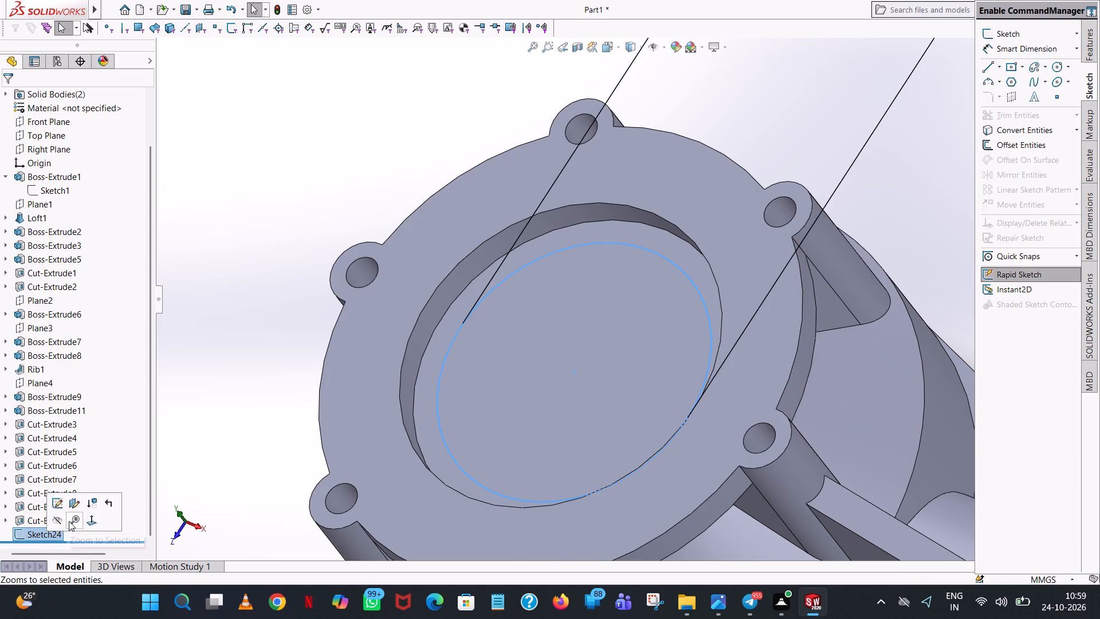
pyautogui.rightClick(37, 531)
pyautogui.click(87, 447)
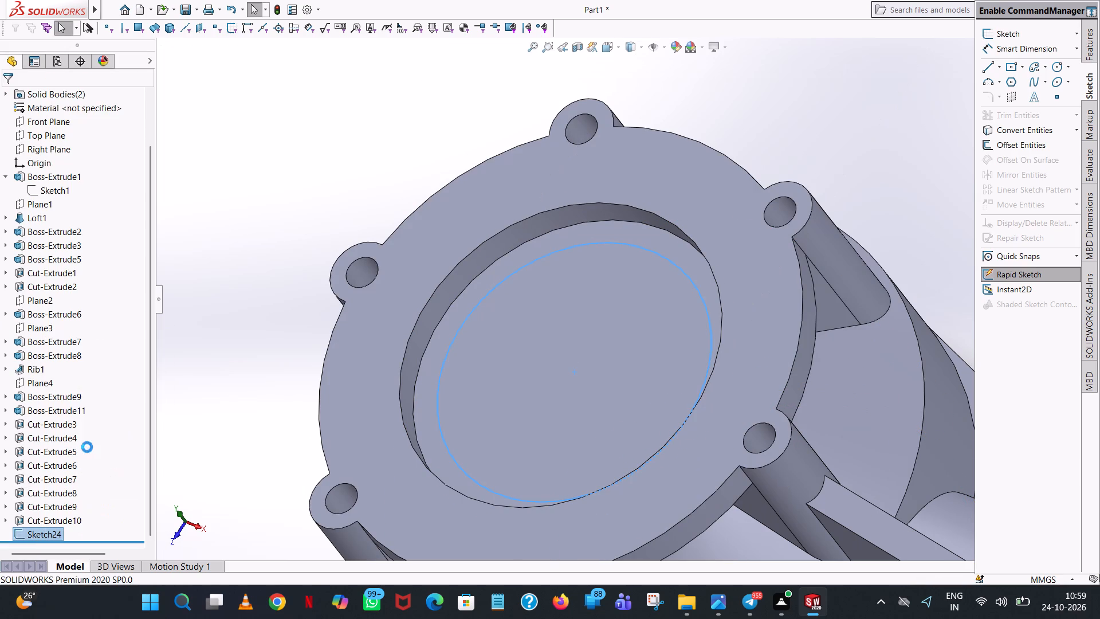
pyautogui.click(618, 232)
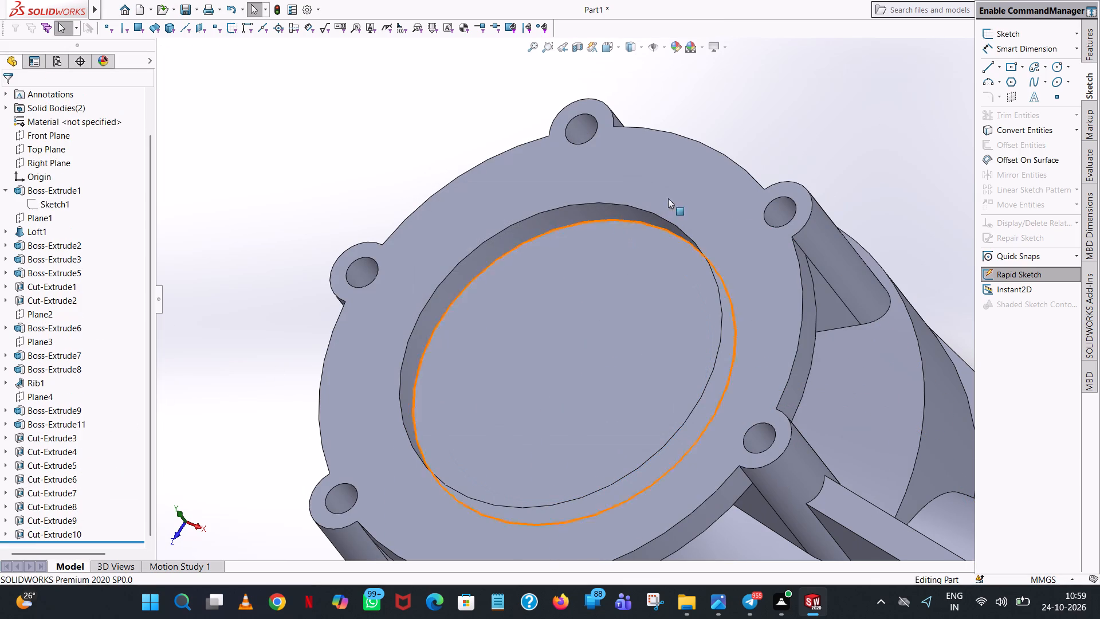
# Start an Extruded Cut on the floor of the top recess and sketch an origin-centred circle of radius 68/2, i.e. 34 mm.
pyautogui.click(1093, 50)
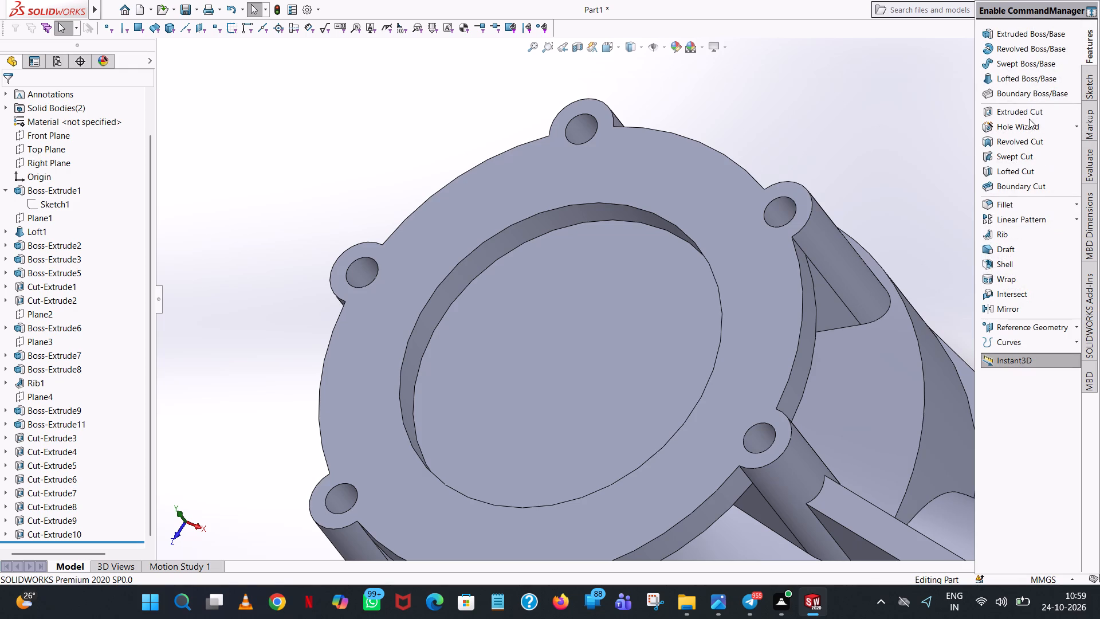
pyautogui.click(1030, 113)
pyautogui.scroll(-8, 571, 327)
pyautogui.click(603, 229)
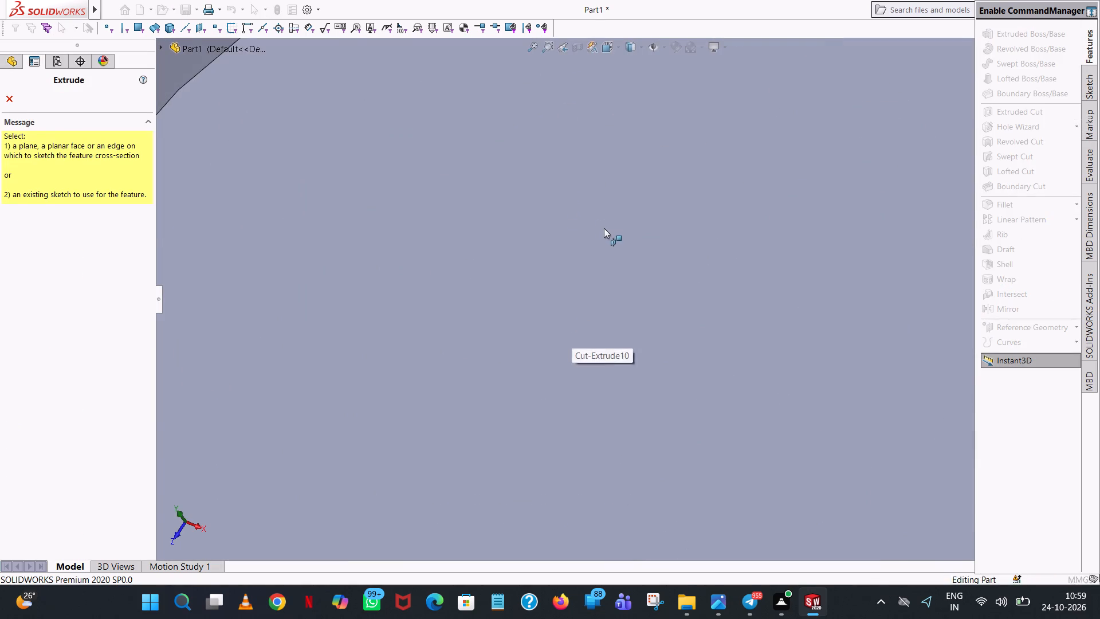
pyautogui.scroll(12, 604, 228)
pyautogui.moveTo(626, 286); pyautogui.dragTo(615, 199, button='middle')
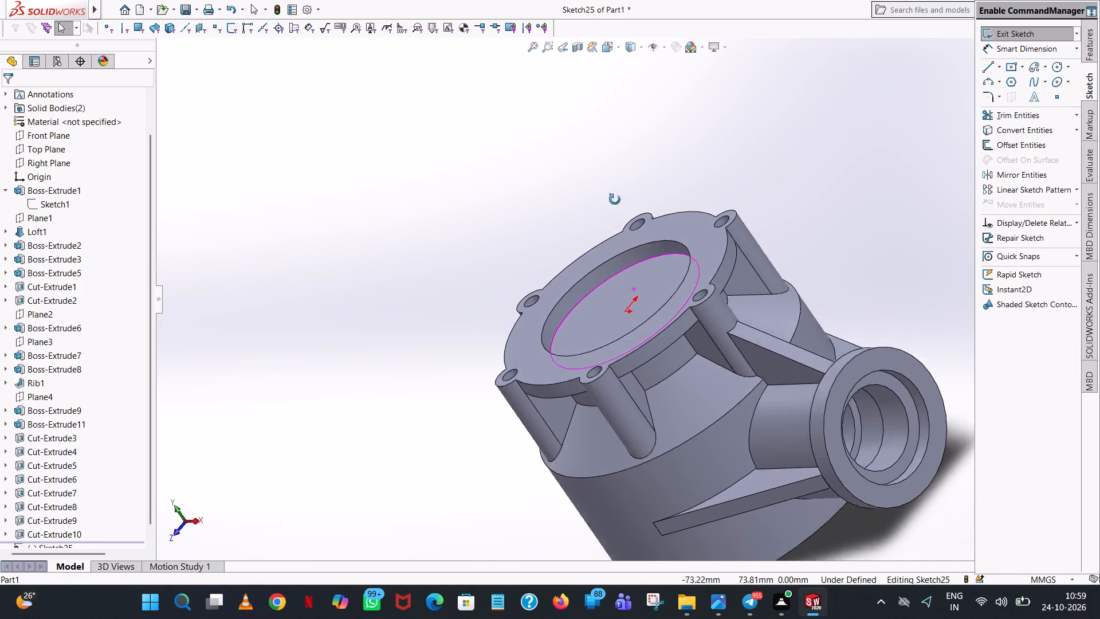
pyautogui.moveTo(615, 199); pyautogui.dragTo(769, 120, button='middle')
pyautogui.moveTo(723, 246); pyautogui.dragTo(740, 174, button='middle')
pyautogui.scroll(-6, 686, 269)
pyautogui.moveTo(729, 207); pyautogui.dragTo(742, 185, button='middle')
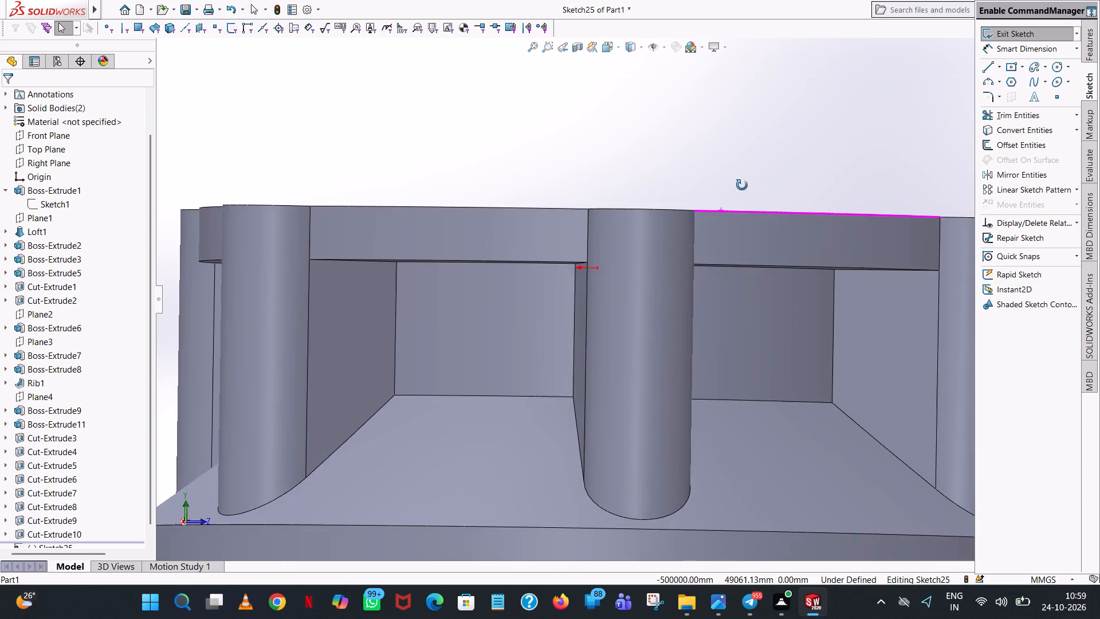
pyautogui.moveTo(742, 185); pyautogui.dragTo(764, 236, button='middle')
pyautogui.scroll(-1, 764, 236)
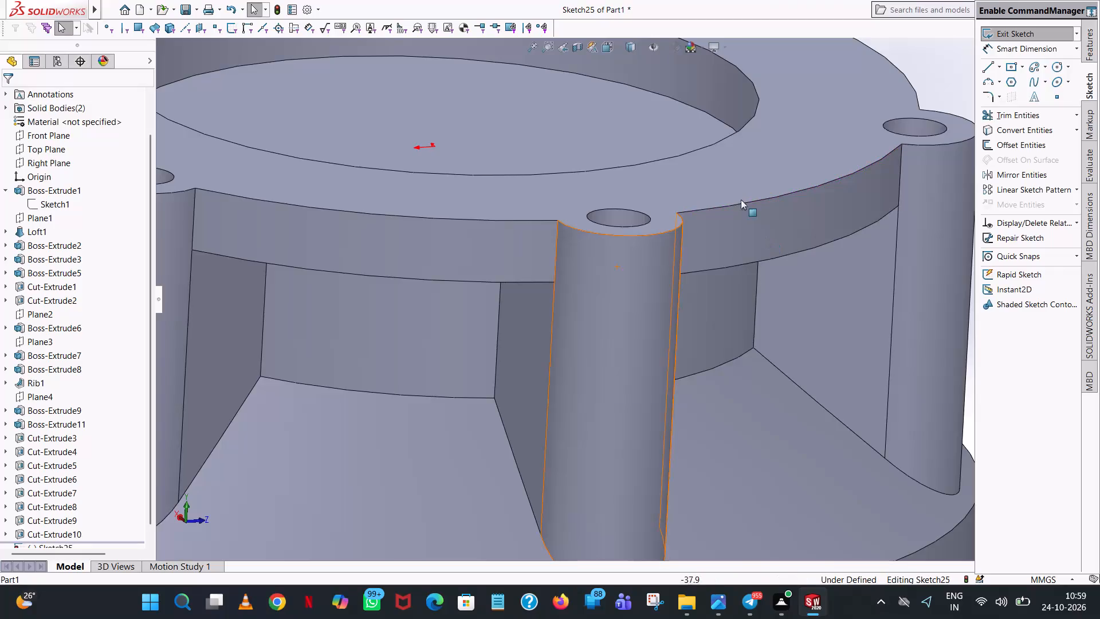
pyautogui.scroll(-5, 633, 87)
pyautogui.scroll(6, 630, 100)
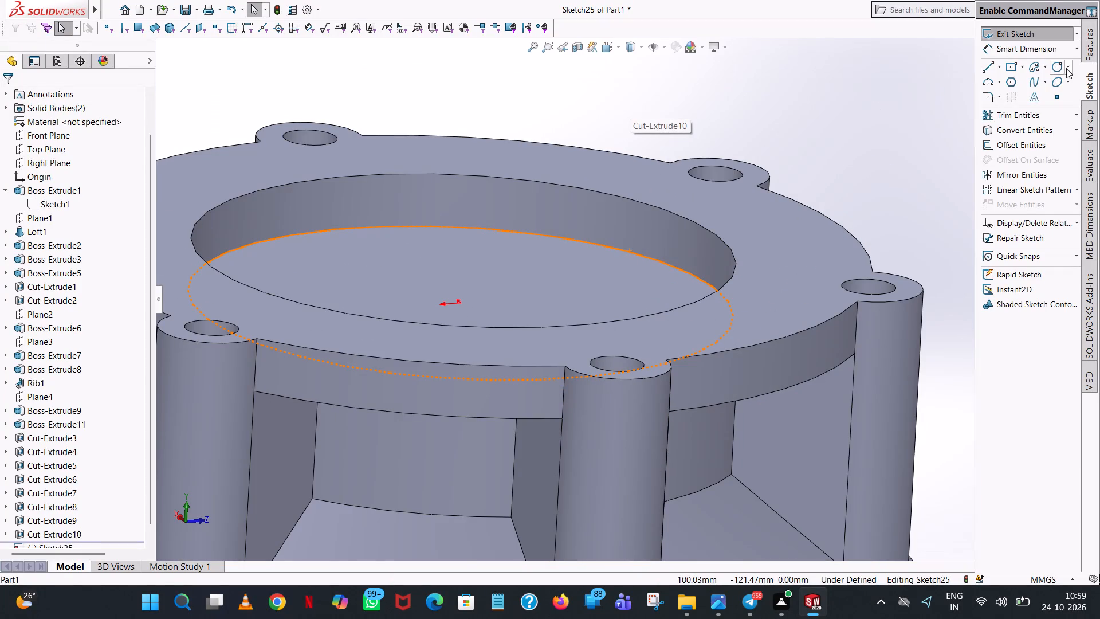
pyautogui.click(1060, 66)
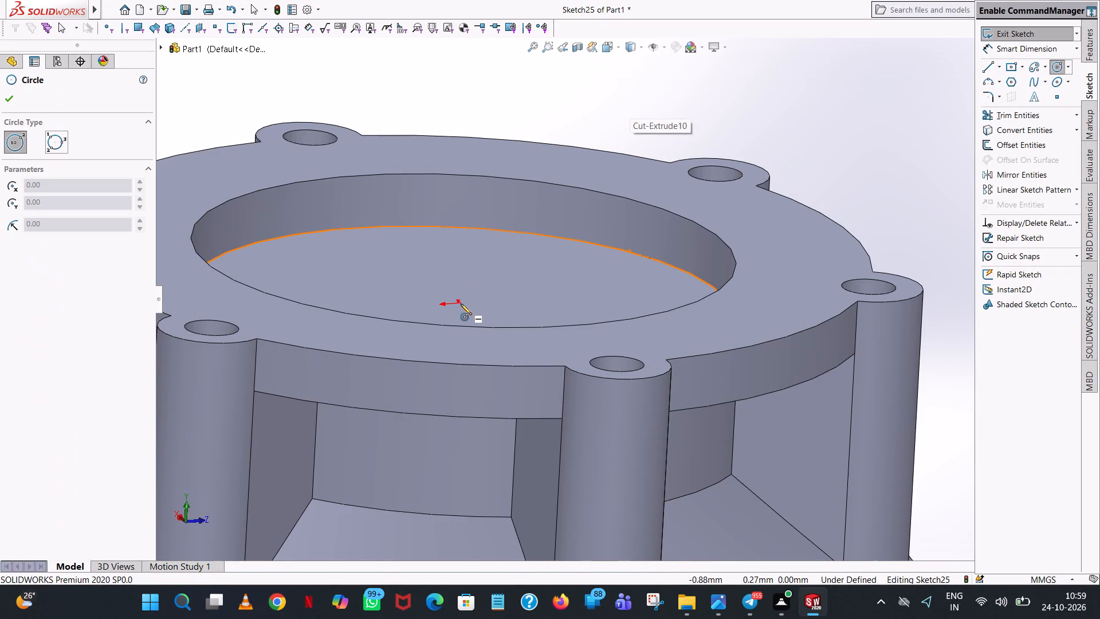
pyautogui.click(461, 304)
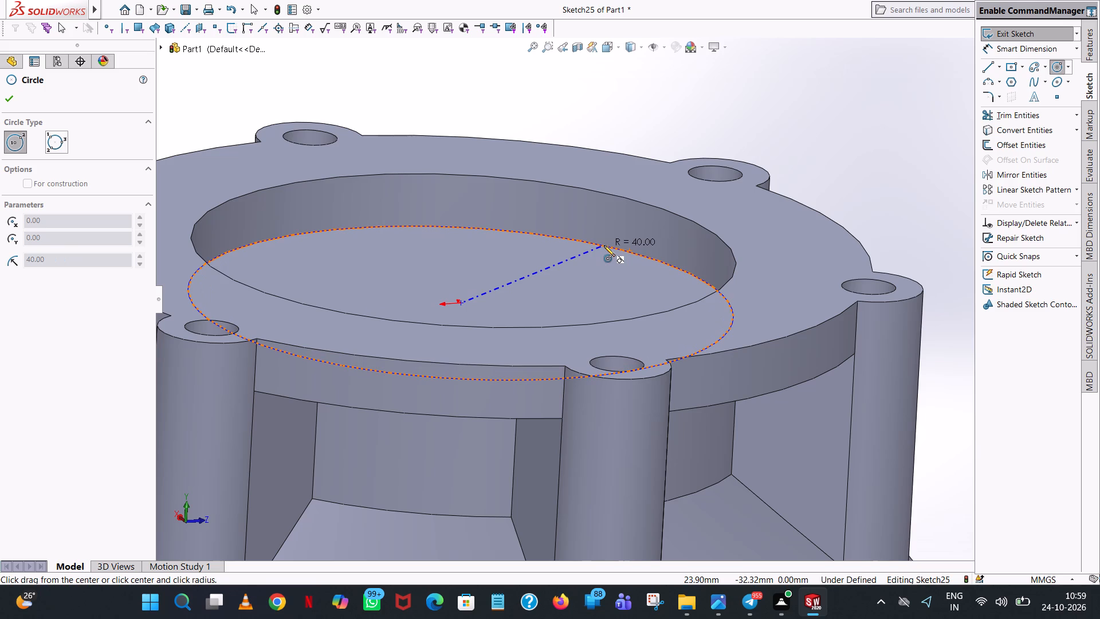
pyautogui.click(604, 245)
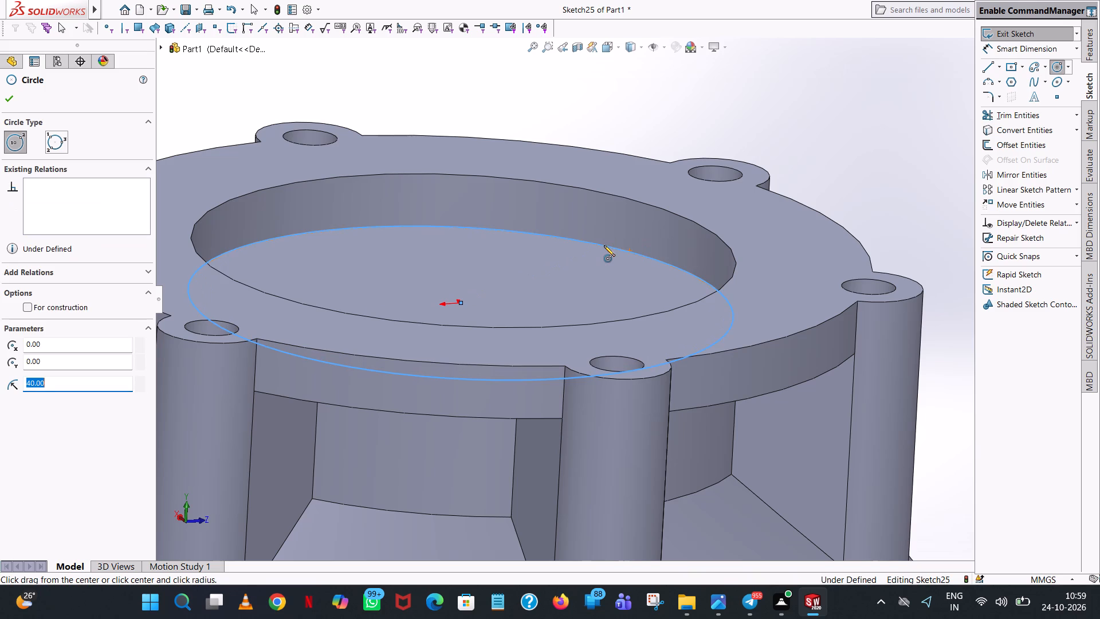
pyautogui.press('6')
pyautogui.write('8/')
pyautogui.press('2')
pyautogui.press('Return')
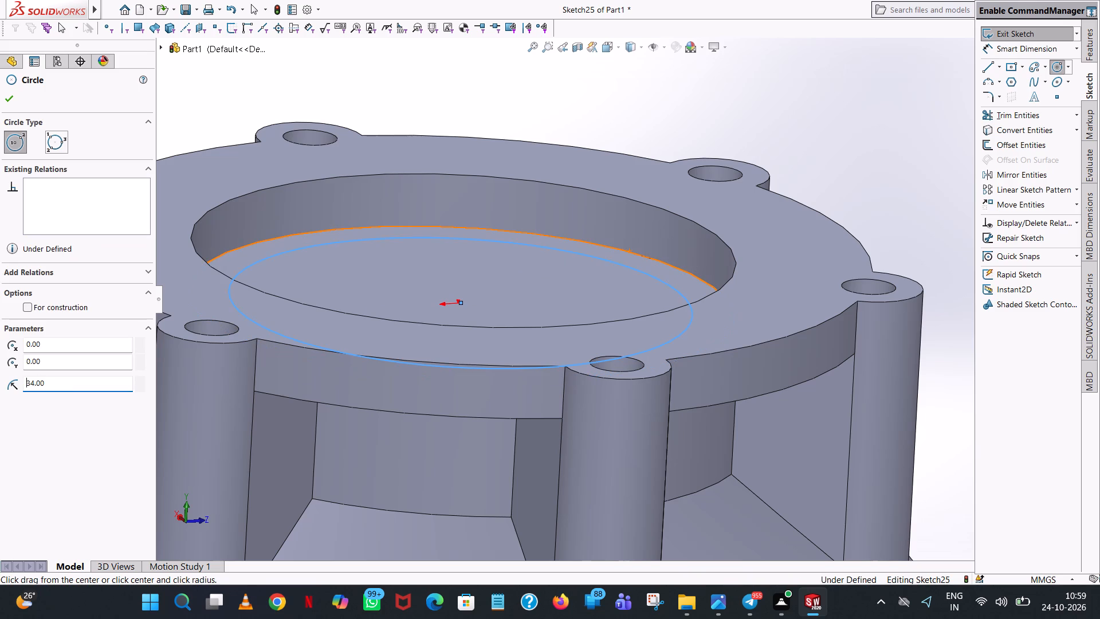
pyautogui.click(7, 101)
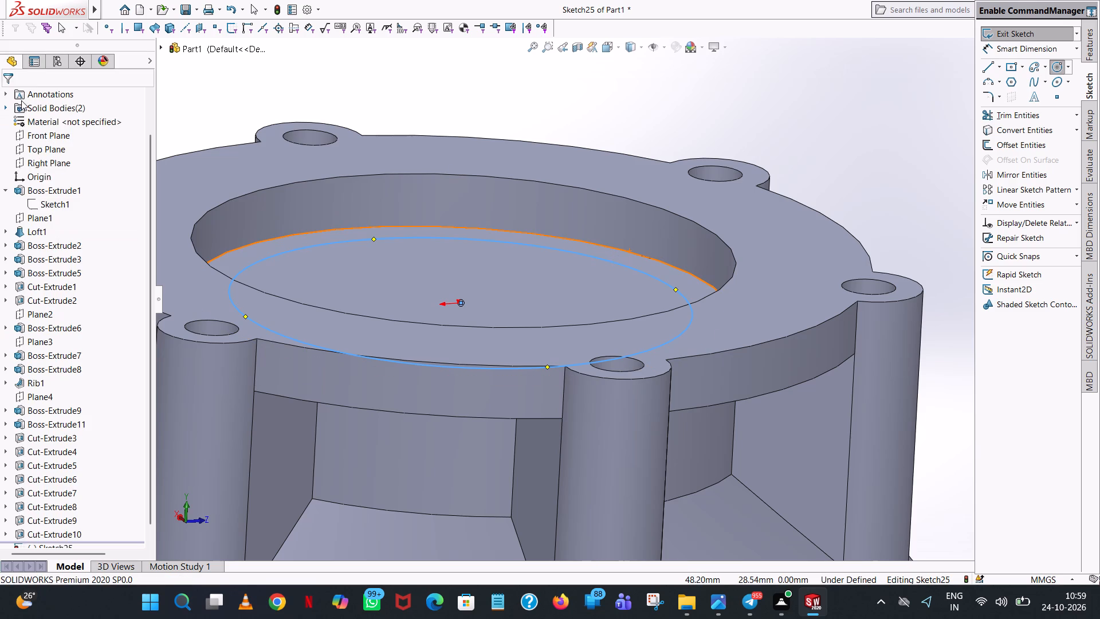
pyautogui.click(598, 103)
# Dimension the diameter of the new circle on the top recess floor.
pyautogui.scroll(1, 841, 159)
pyautogui.moveTo(843, 162); pyautogui.dragTo(843, 178, button='middle')
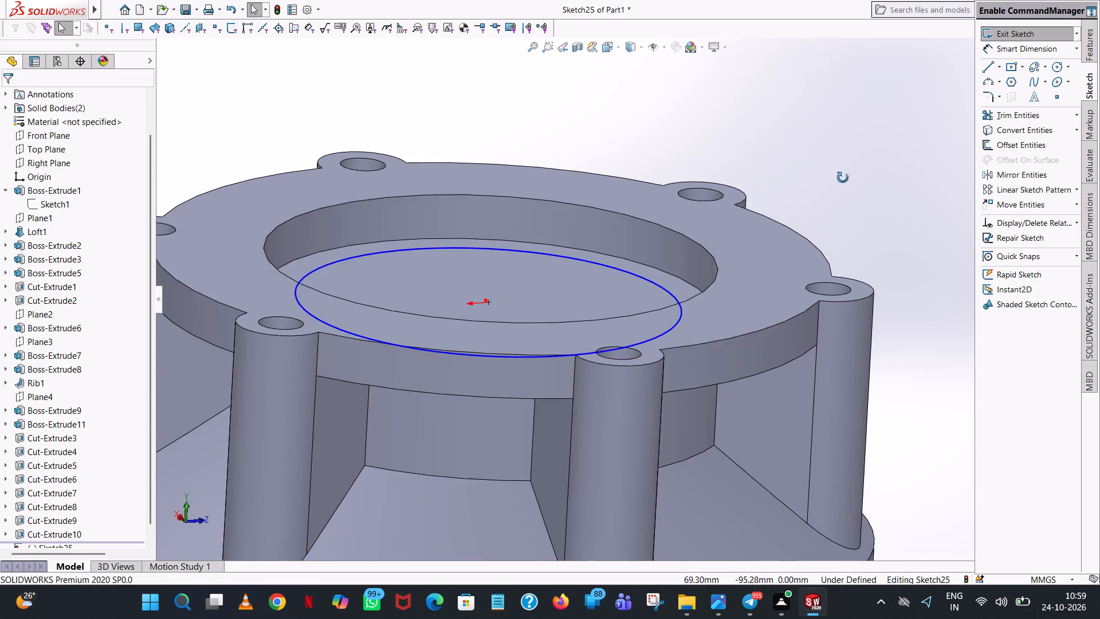
pyautogui.moveTo(843, 178); pyautogui.dragTo(853, 143, button='middle')
pyautogui.scroll(1, 840, 257)
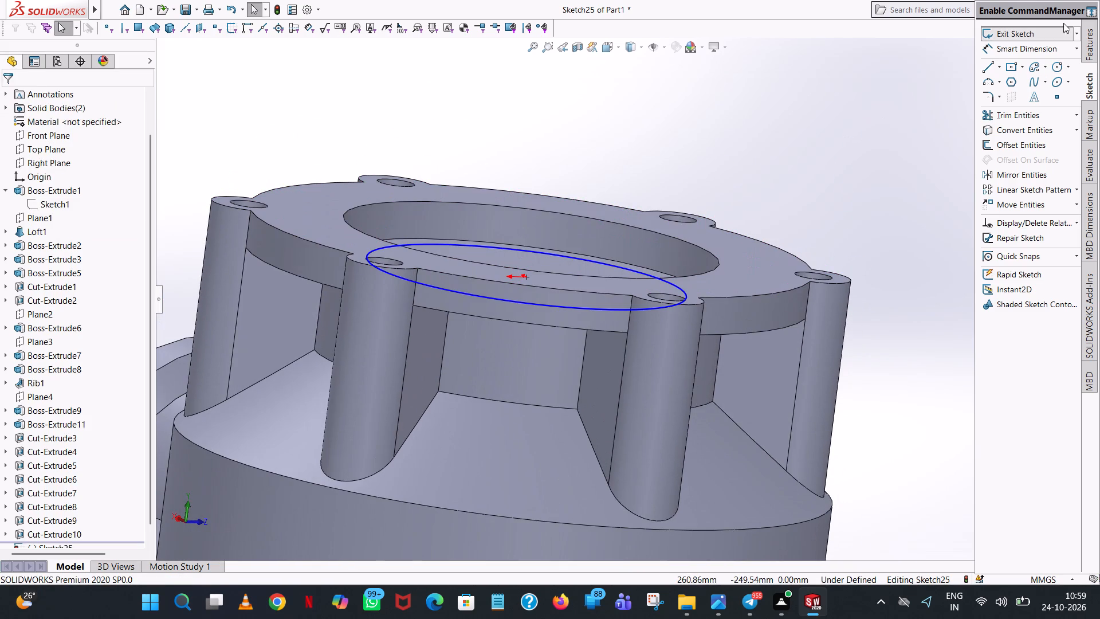
pyautogui.click(1059, 42)
pyautogui.click(616, 266)
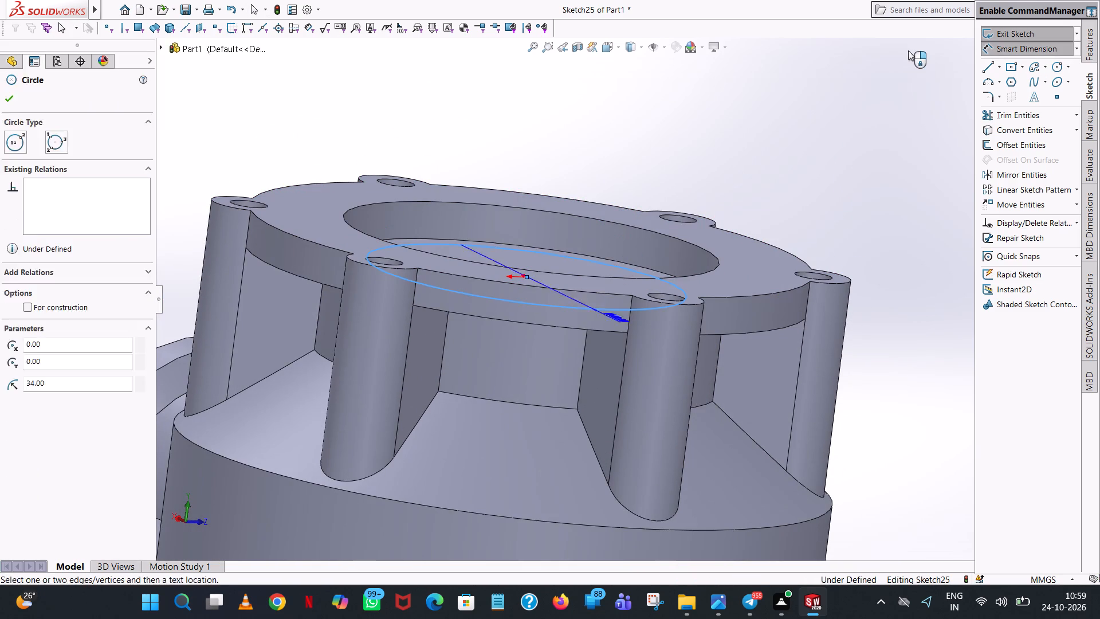
pyautogui.click(908, 49)
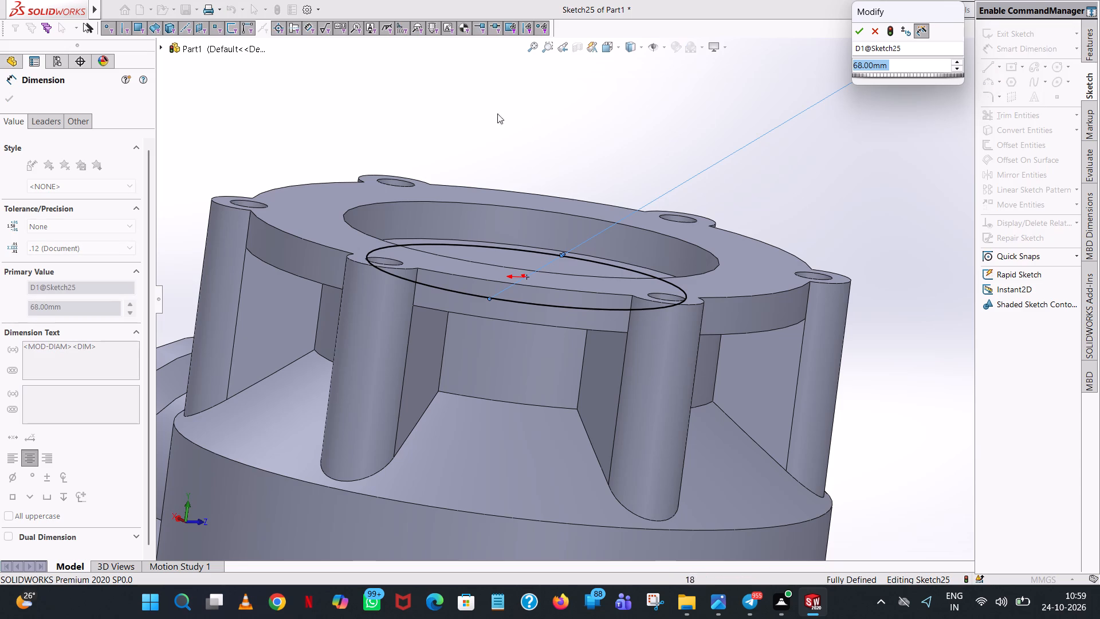
pyautogui.click(857, 33)
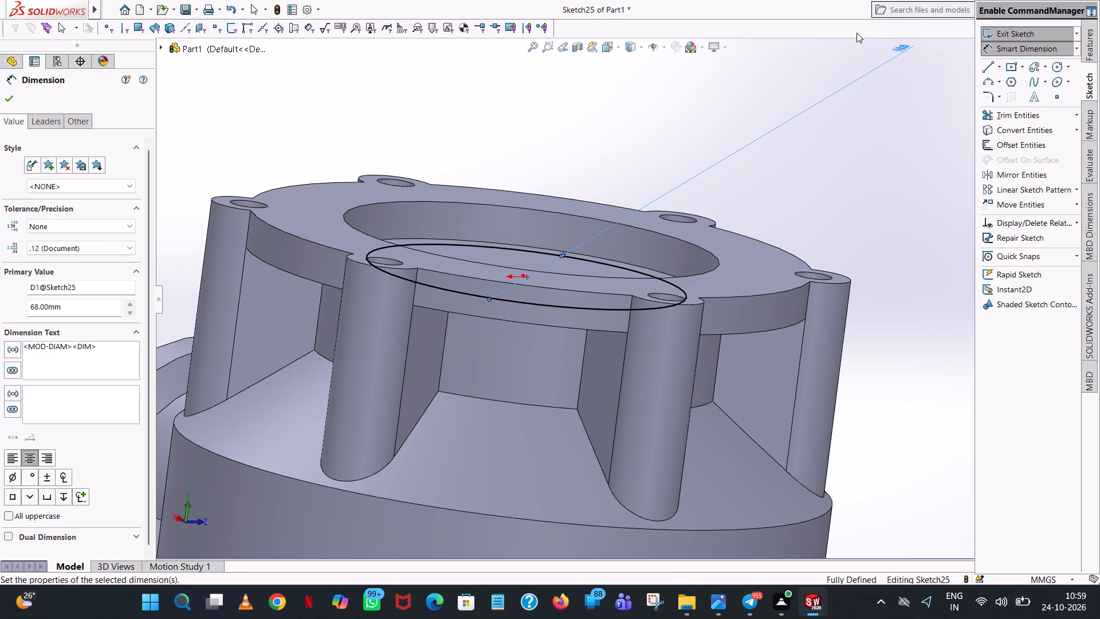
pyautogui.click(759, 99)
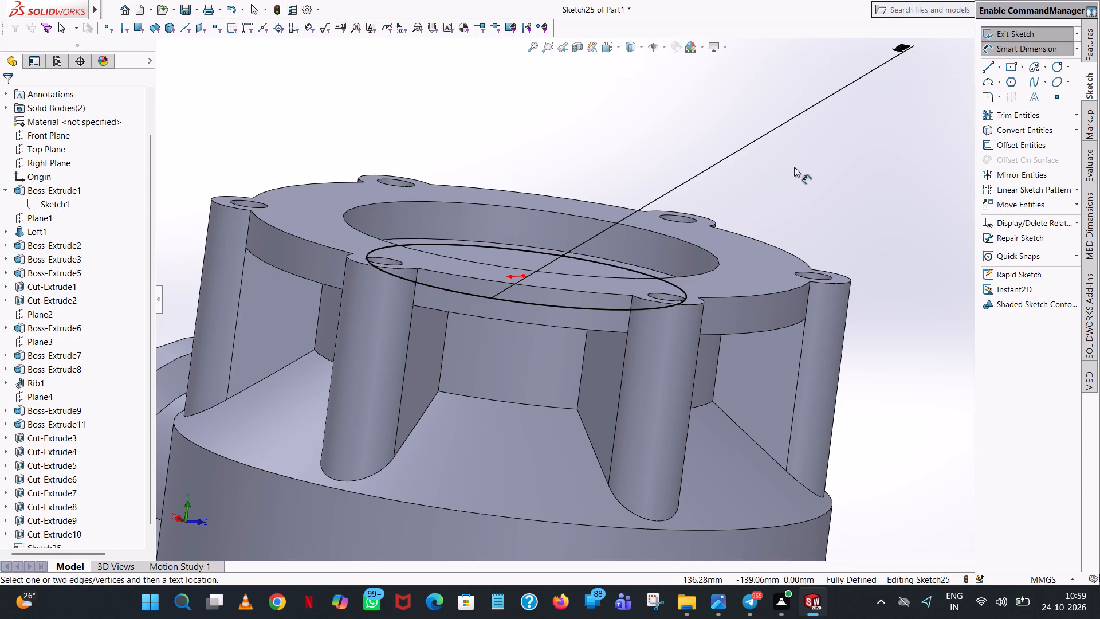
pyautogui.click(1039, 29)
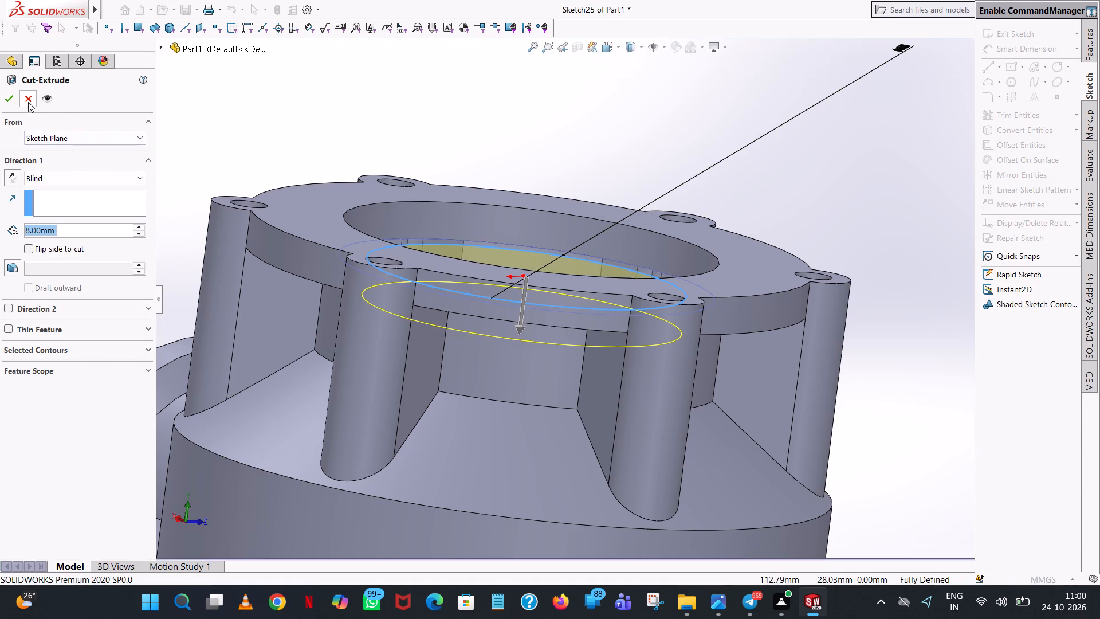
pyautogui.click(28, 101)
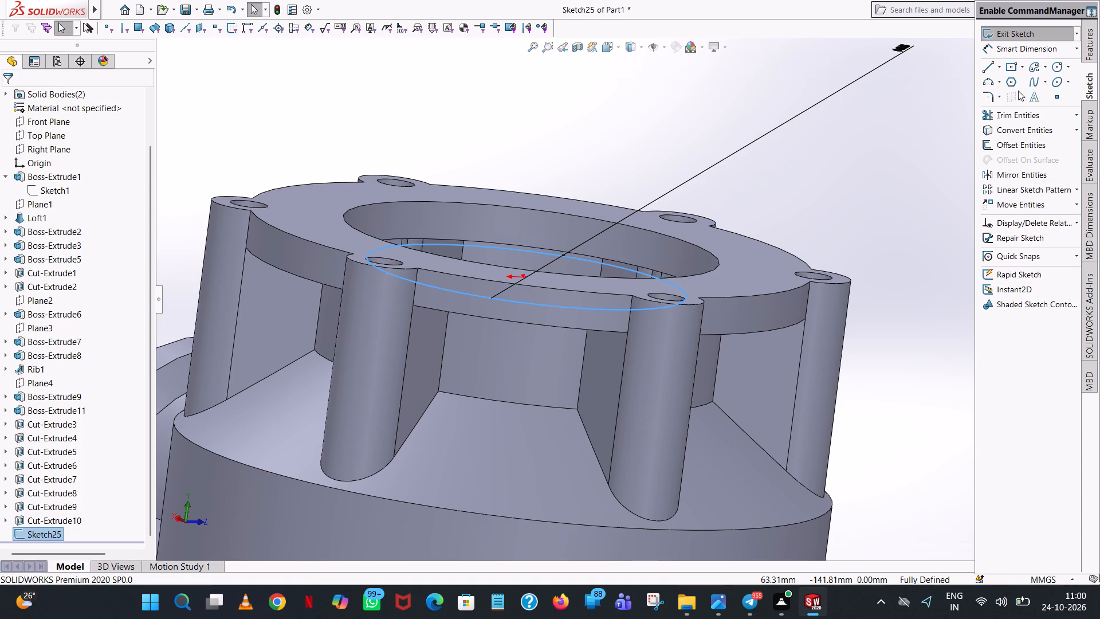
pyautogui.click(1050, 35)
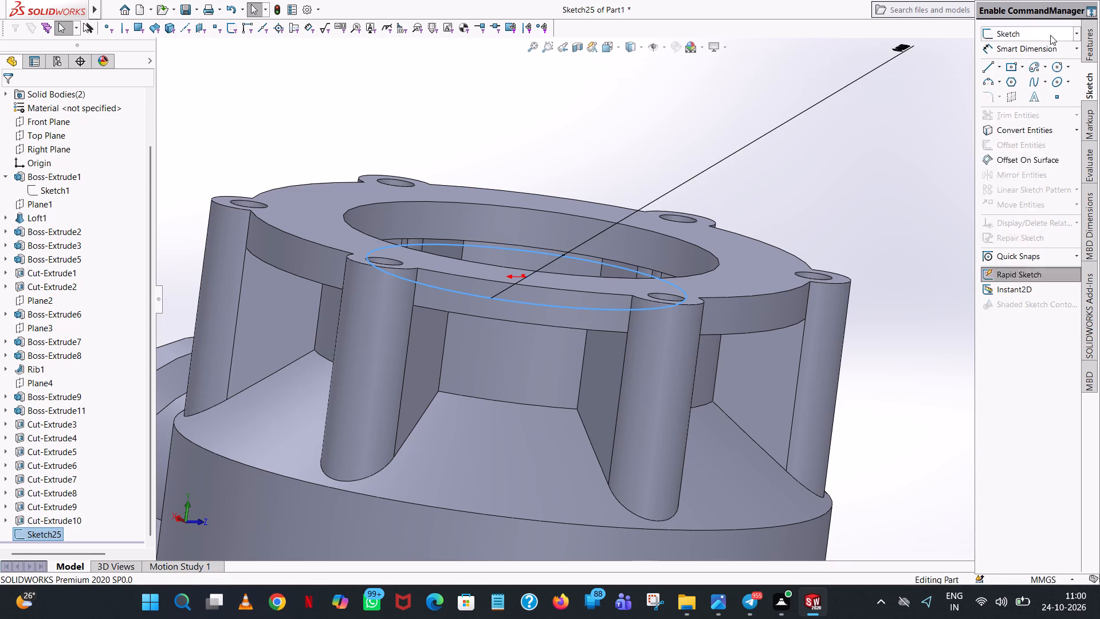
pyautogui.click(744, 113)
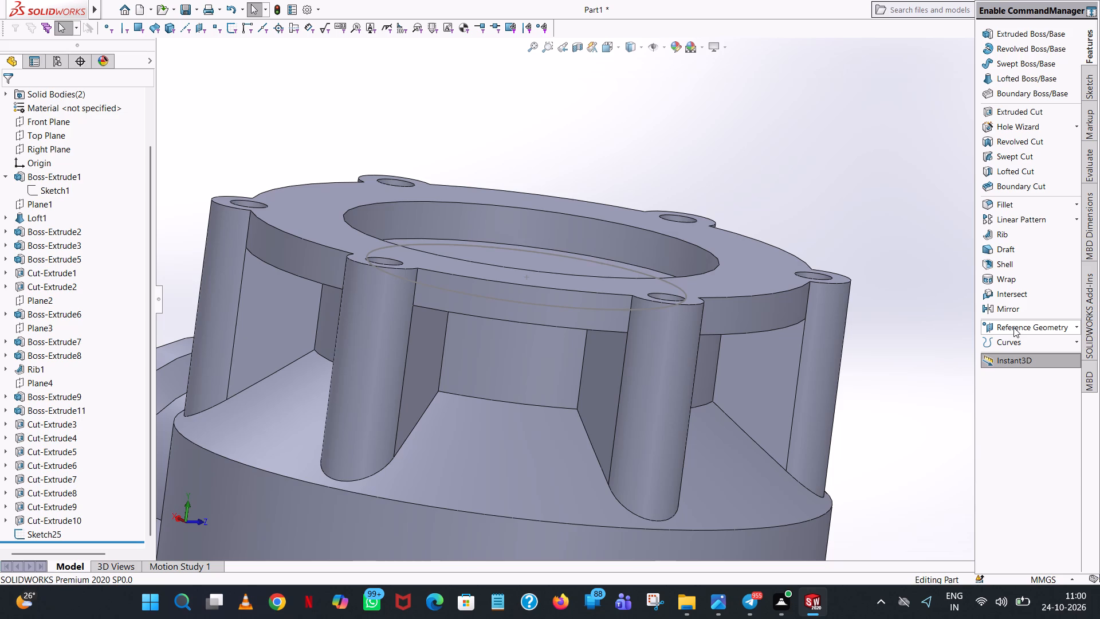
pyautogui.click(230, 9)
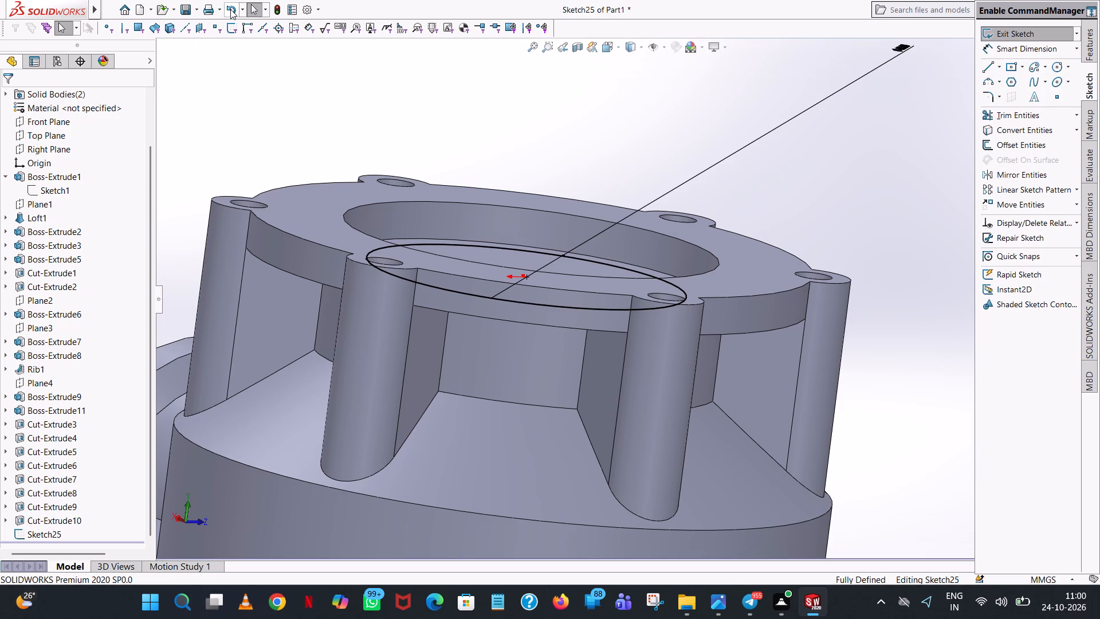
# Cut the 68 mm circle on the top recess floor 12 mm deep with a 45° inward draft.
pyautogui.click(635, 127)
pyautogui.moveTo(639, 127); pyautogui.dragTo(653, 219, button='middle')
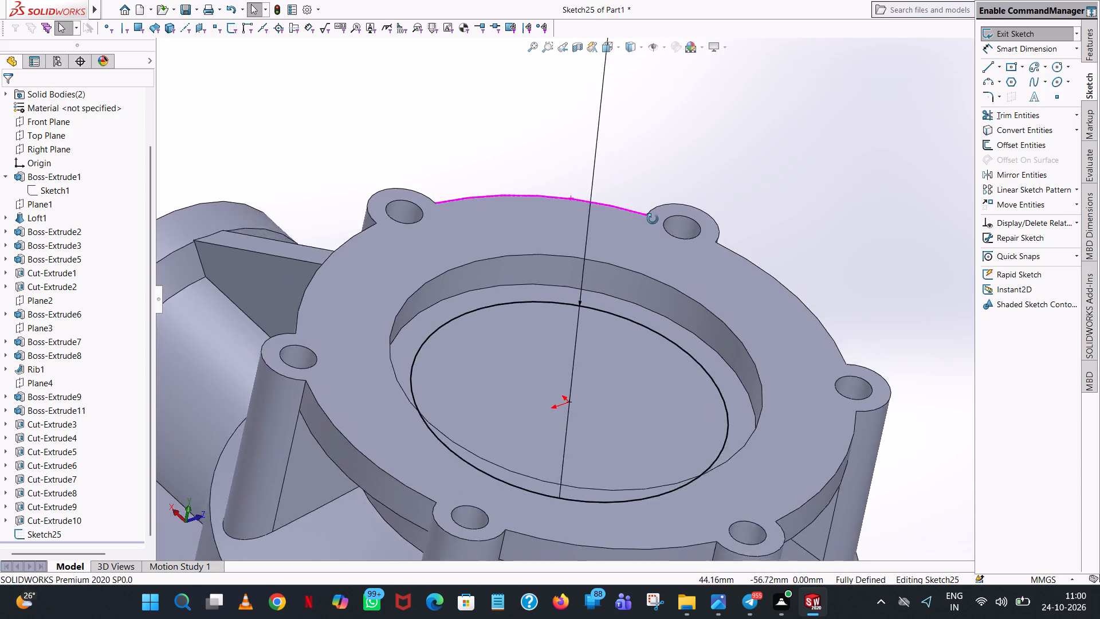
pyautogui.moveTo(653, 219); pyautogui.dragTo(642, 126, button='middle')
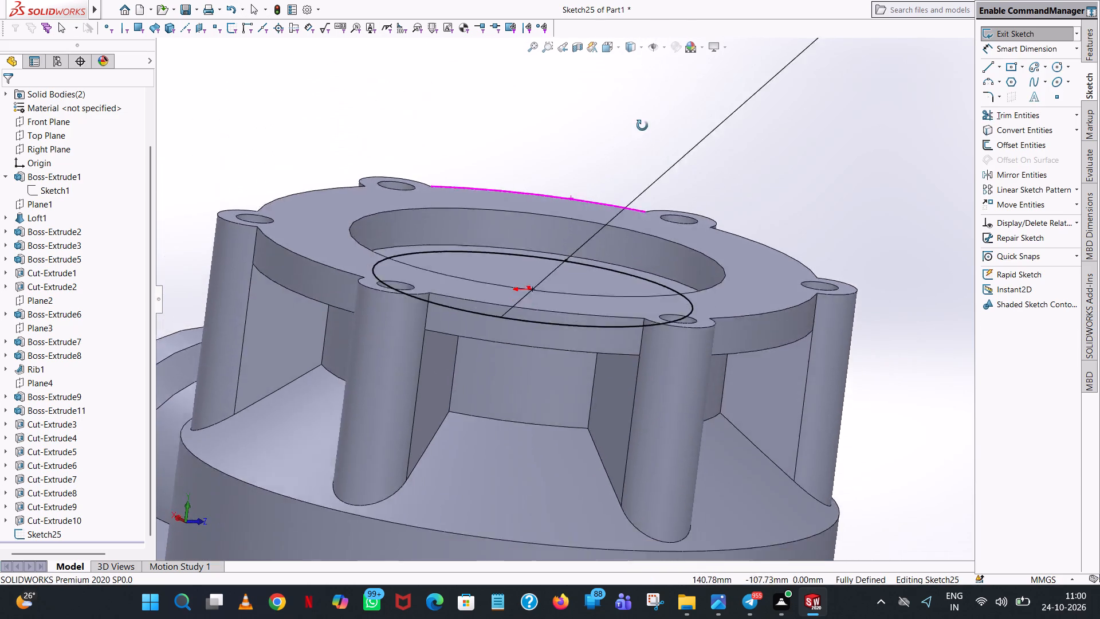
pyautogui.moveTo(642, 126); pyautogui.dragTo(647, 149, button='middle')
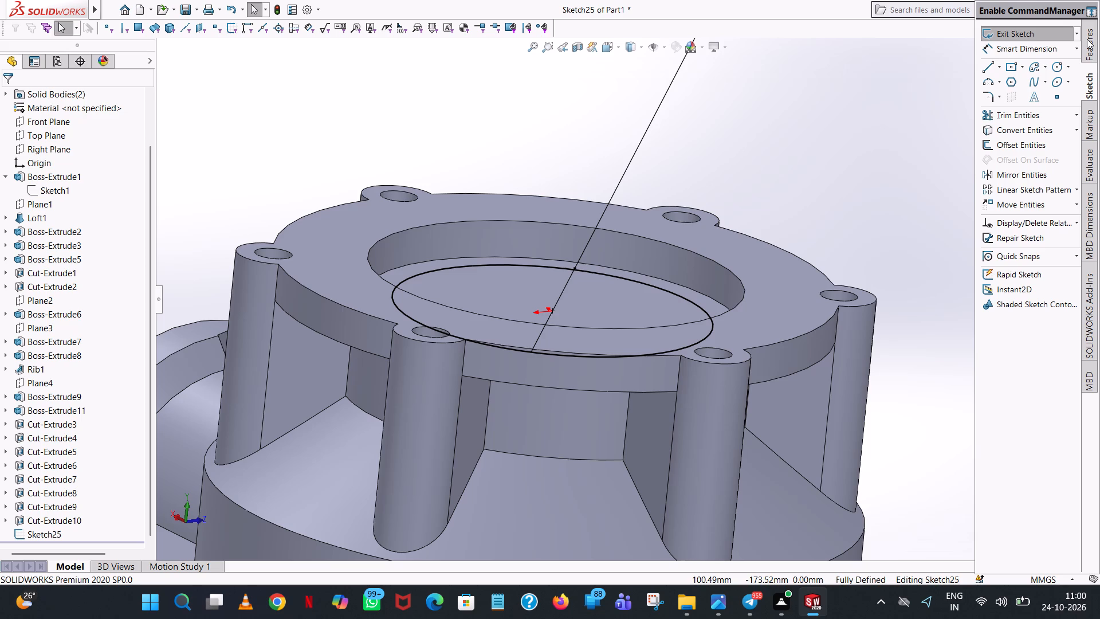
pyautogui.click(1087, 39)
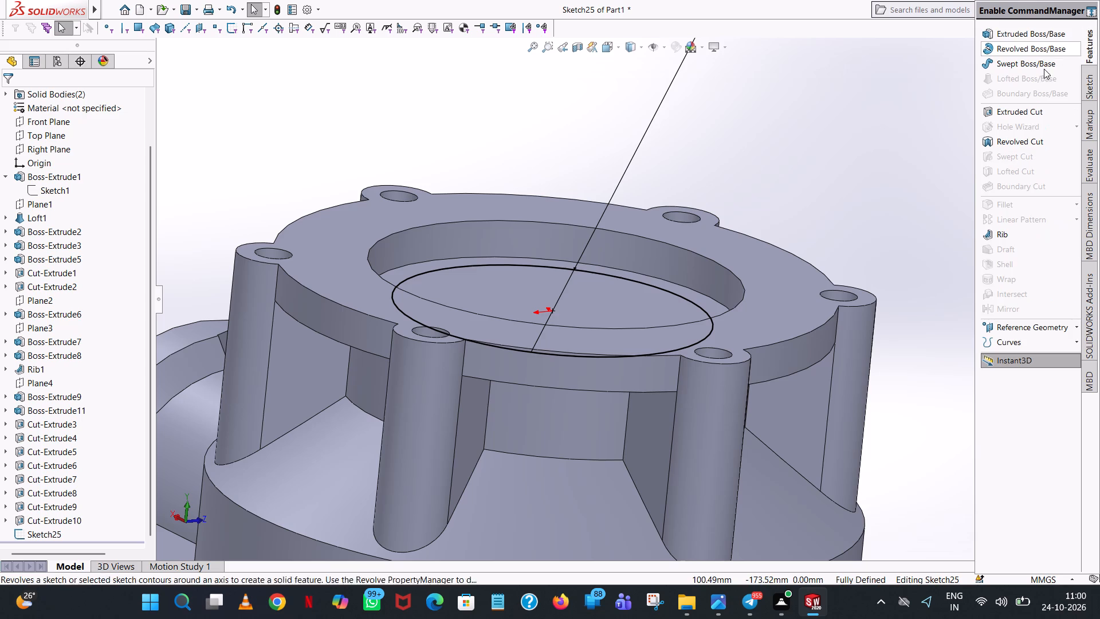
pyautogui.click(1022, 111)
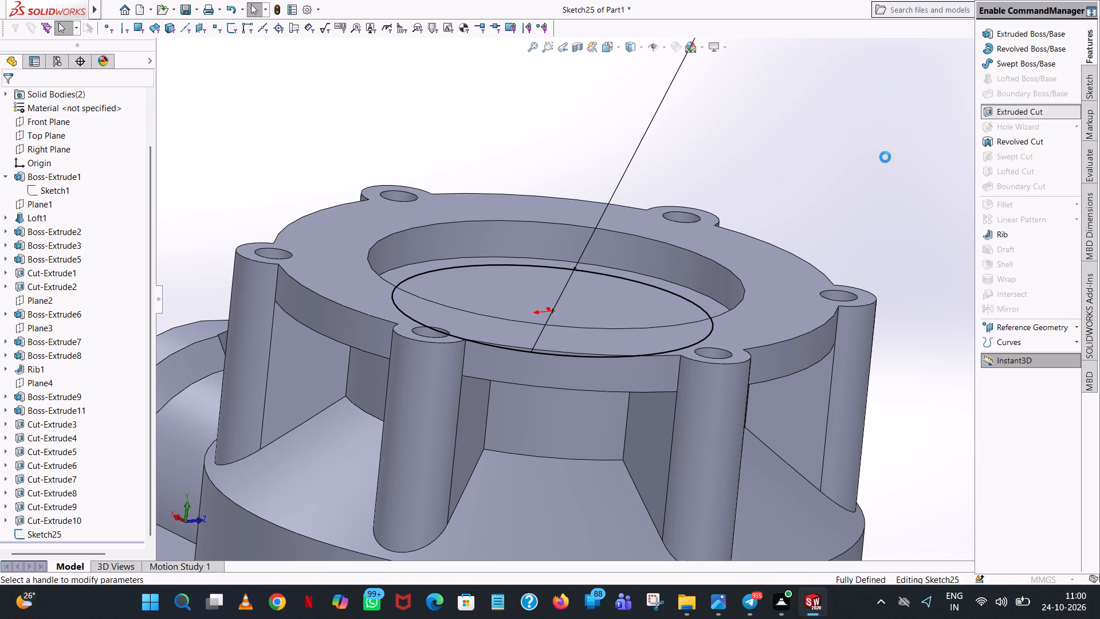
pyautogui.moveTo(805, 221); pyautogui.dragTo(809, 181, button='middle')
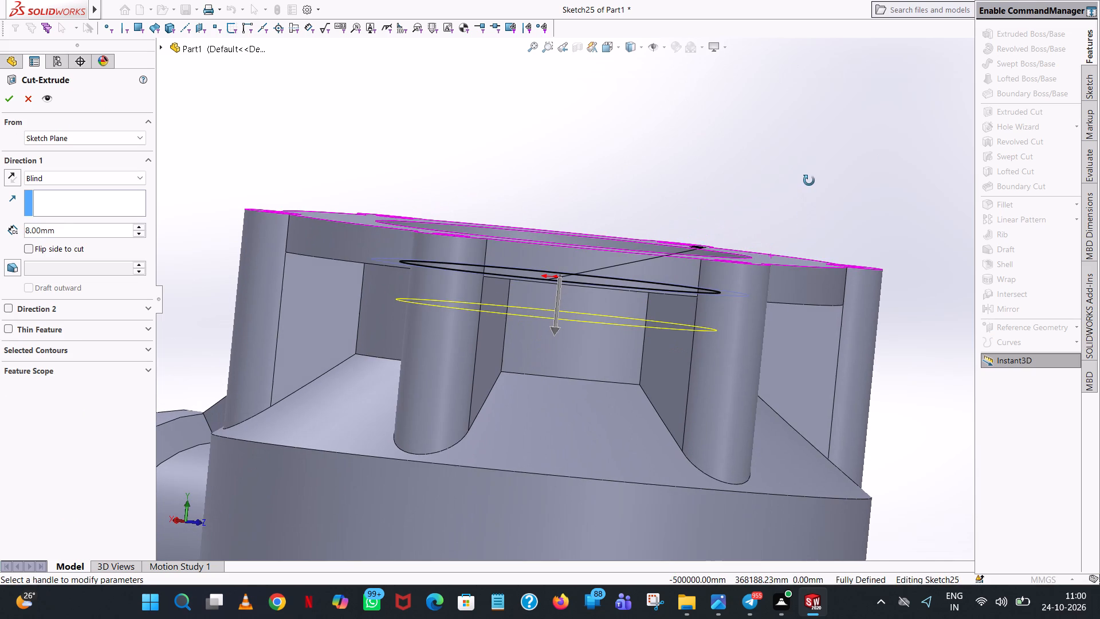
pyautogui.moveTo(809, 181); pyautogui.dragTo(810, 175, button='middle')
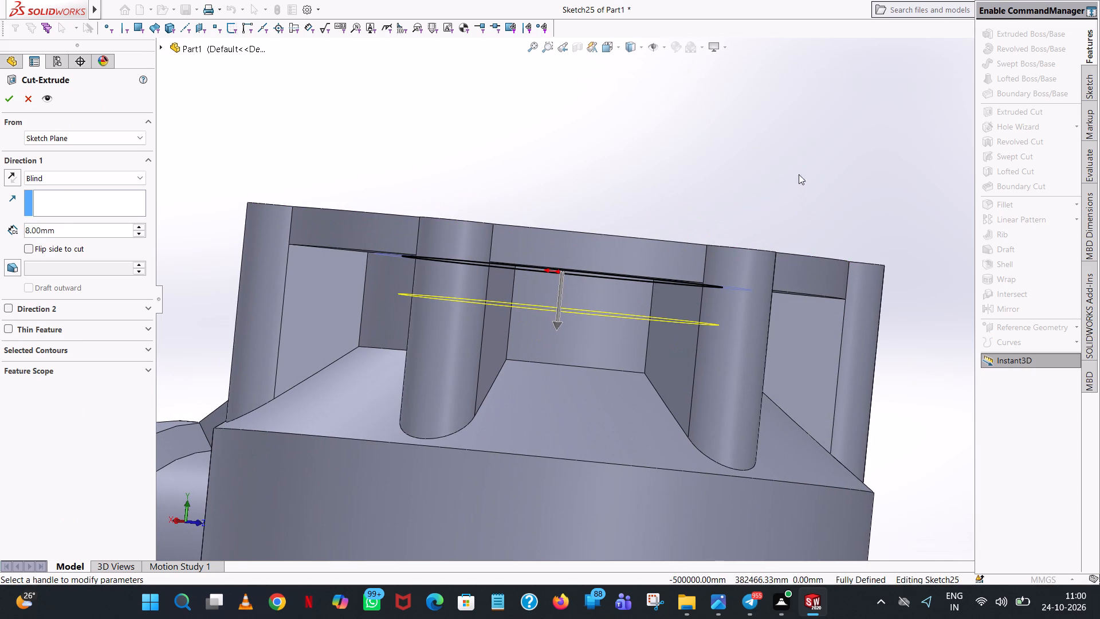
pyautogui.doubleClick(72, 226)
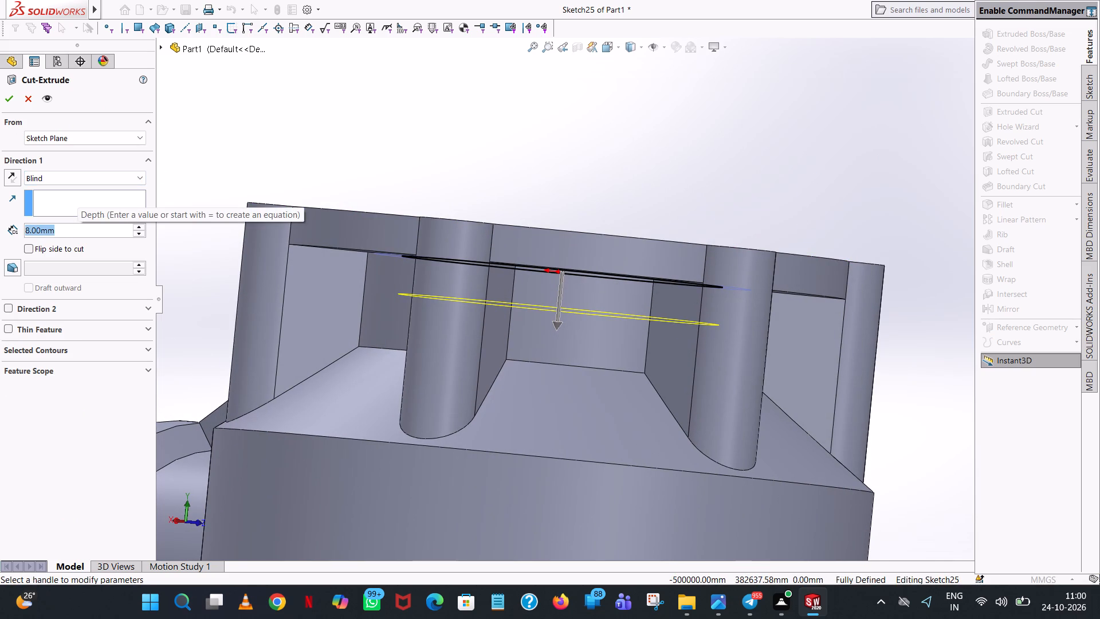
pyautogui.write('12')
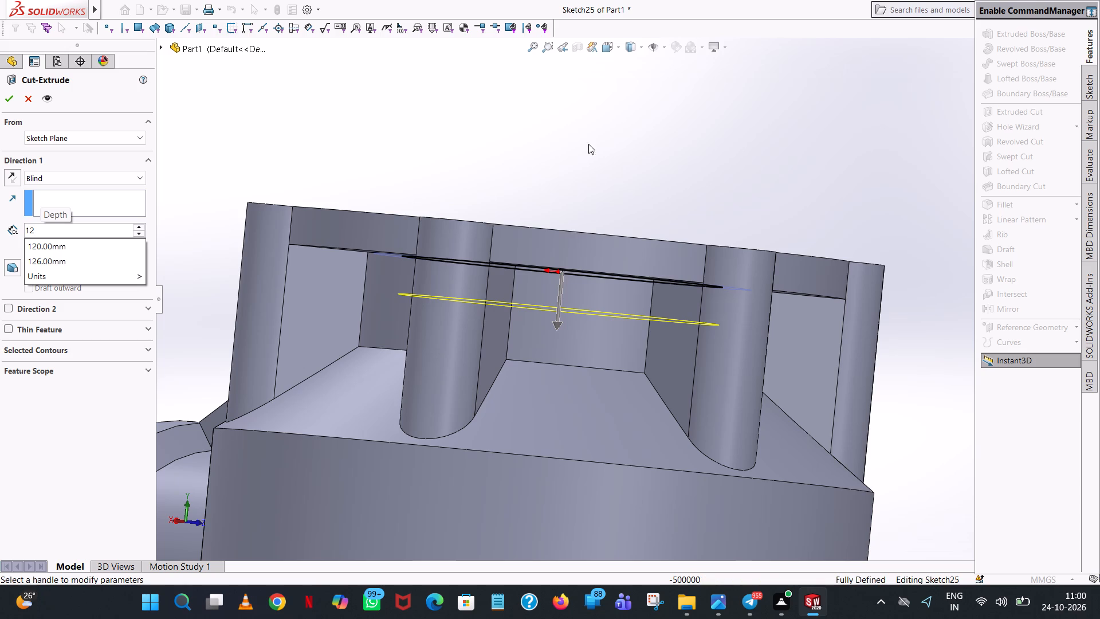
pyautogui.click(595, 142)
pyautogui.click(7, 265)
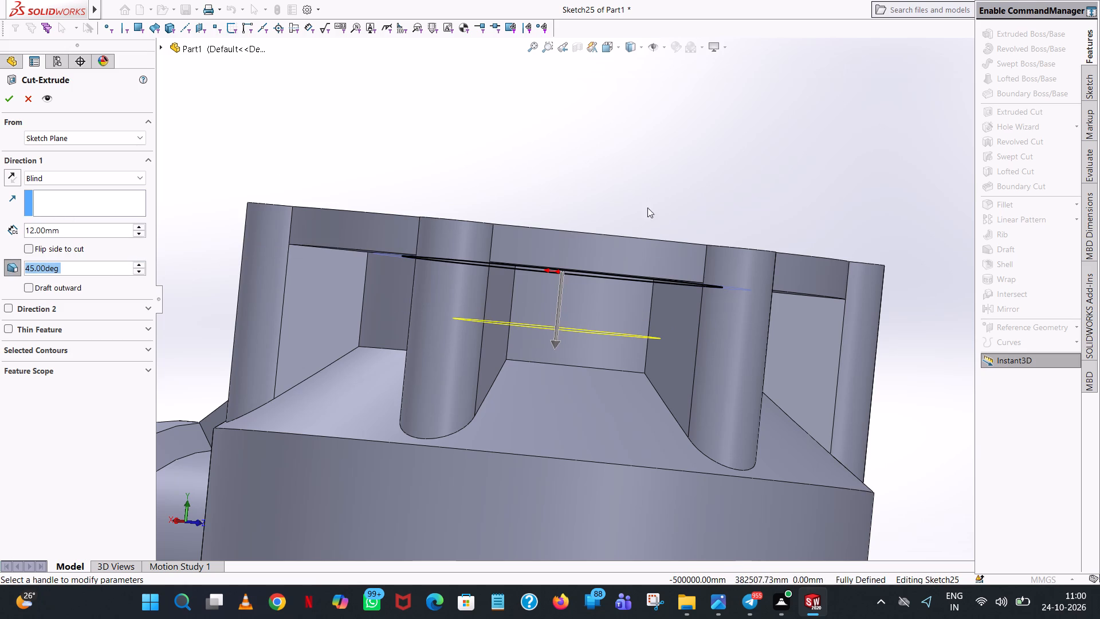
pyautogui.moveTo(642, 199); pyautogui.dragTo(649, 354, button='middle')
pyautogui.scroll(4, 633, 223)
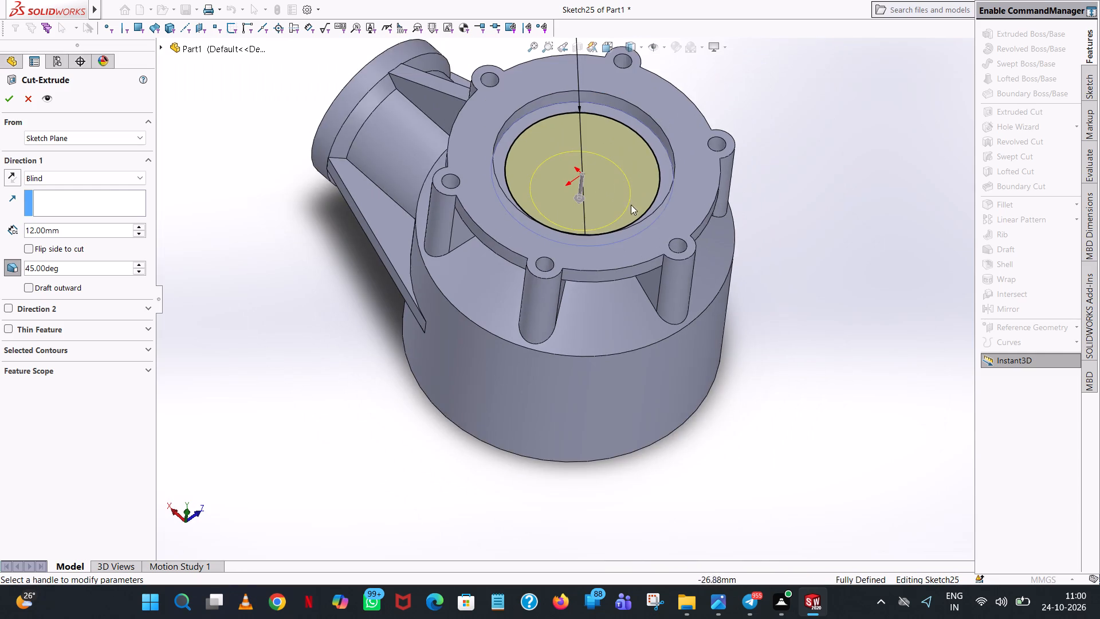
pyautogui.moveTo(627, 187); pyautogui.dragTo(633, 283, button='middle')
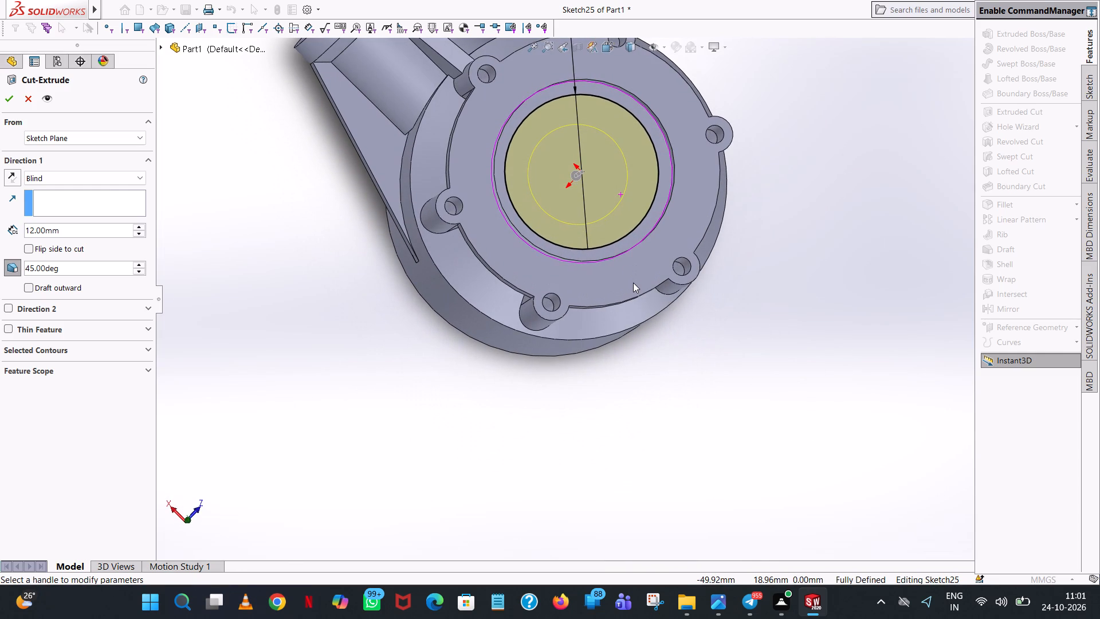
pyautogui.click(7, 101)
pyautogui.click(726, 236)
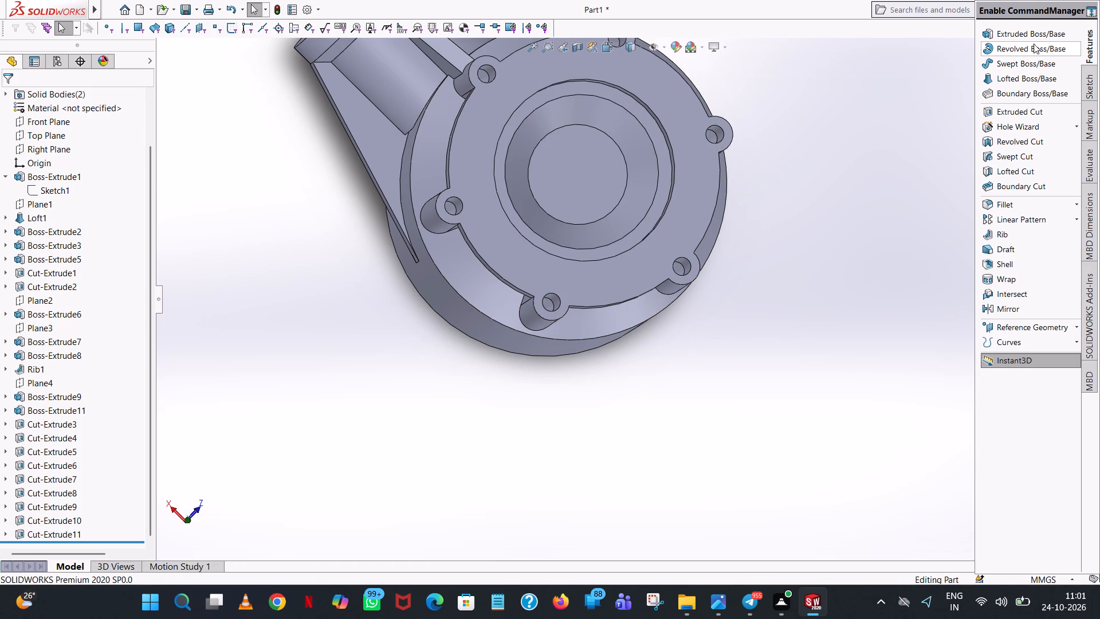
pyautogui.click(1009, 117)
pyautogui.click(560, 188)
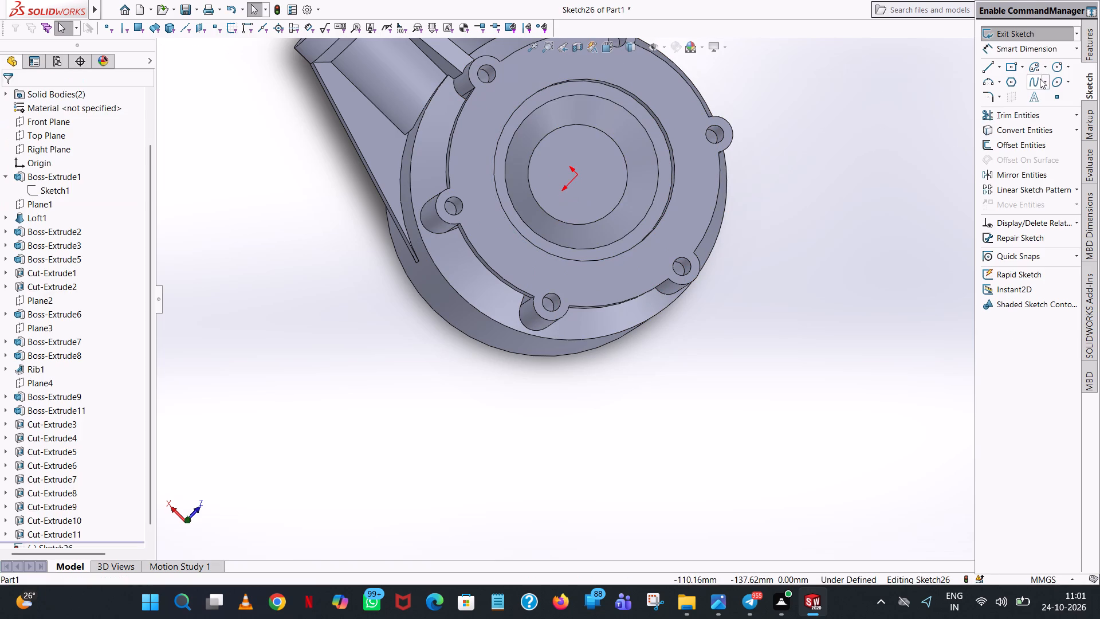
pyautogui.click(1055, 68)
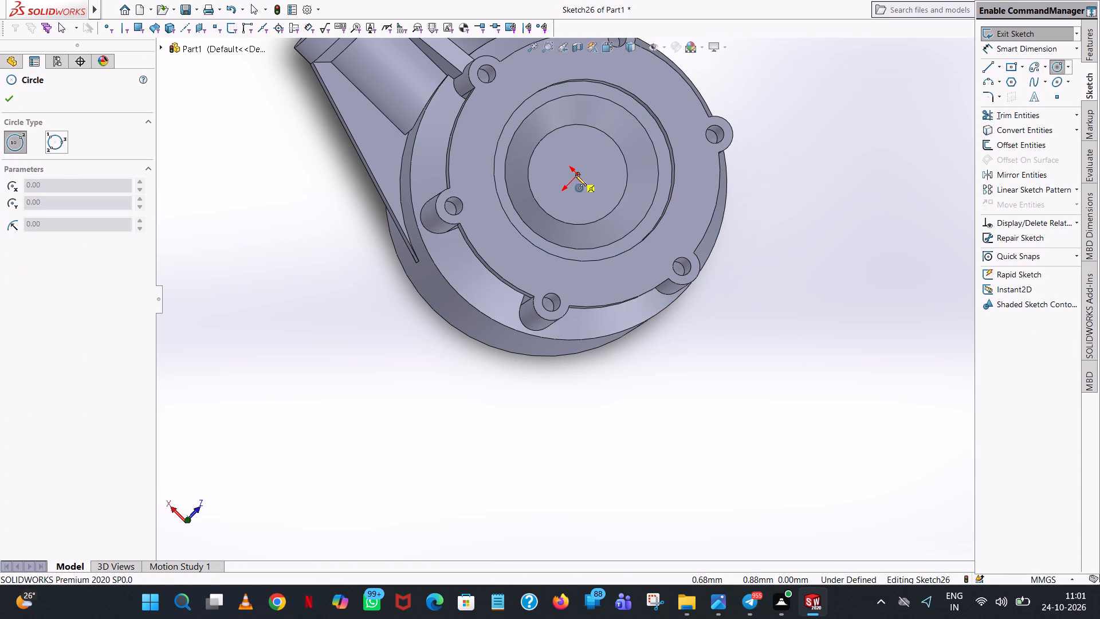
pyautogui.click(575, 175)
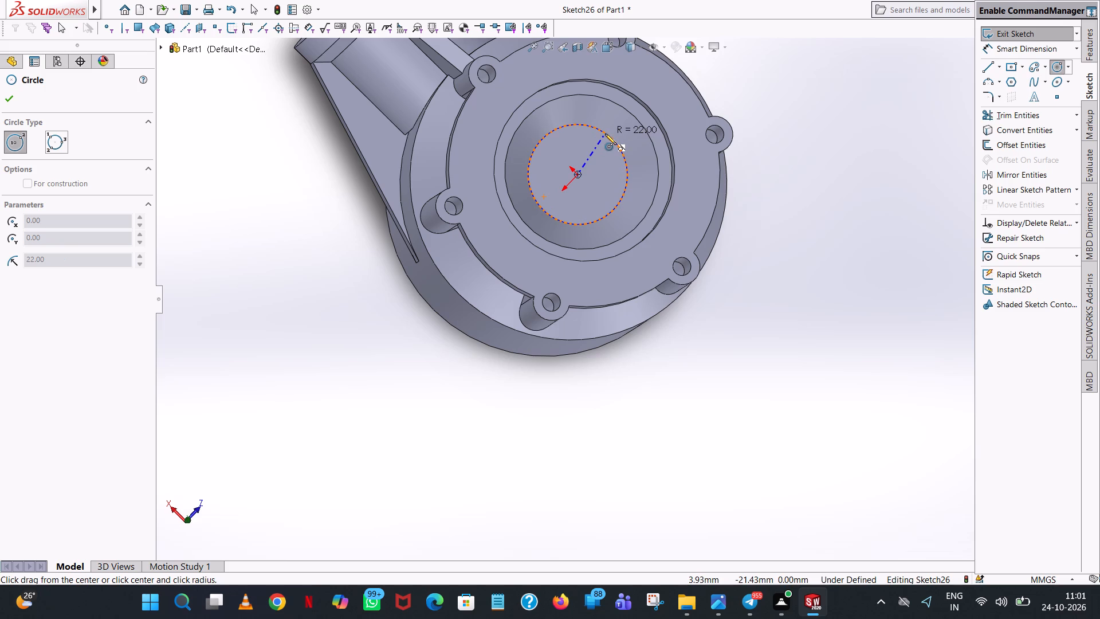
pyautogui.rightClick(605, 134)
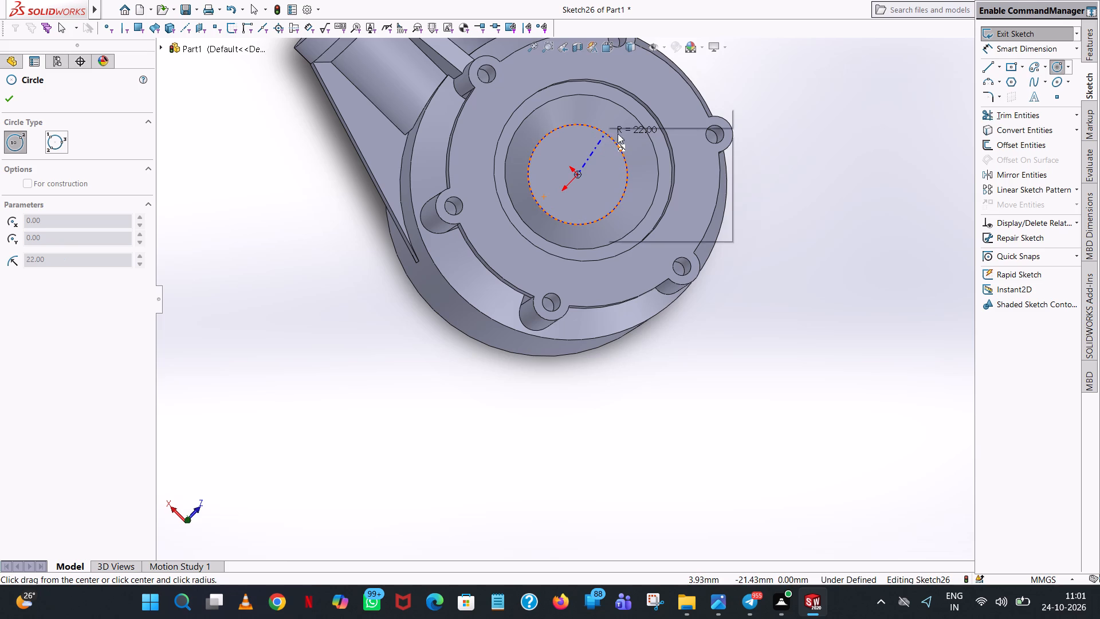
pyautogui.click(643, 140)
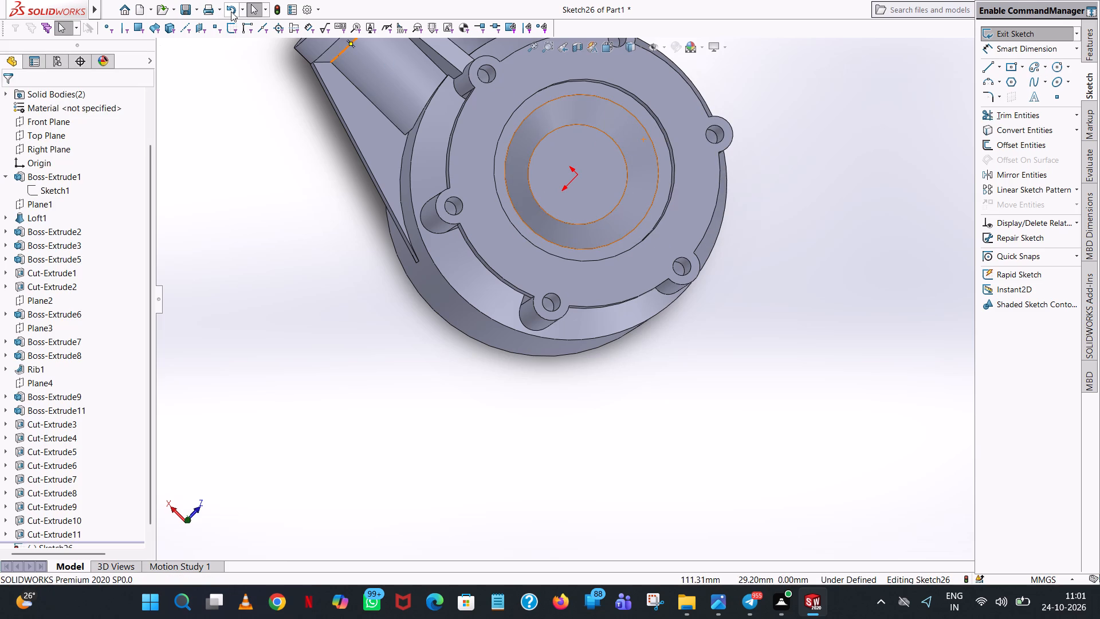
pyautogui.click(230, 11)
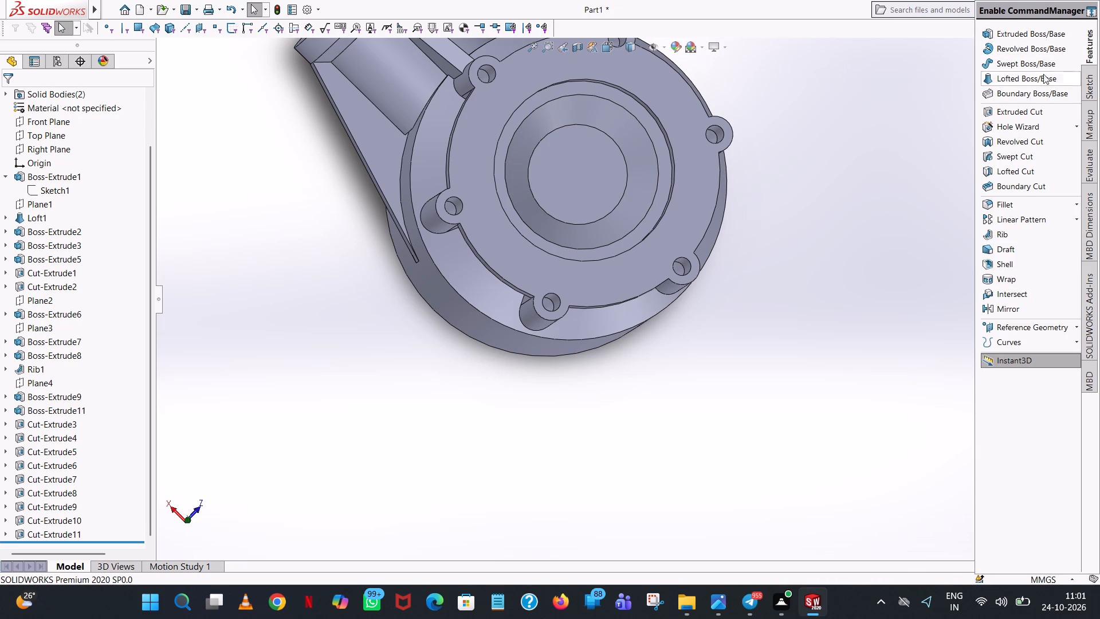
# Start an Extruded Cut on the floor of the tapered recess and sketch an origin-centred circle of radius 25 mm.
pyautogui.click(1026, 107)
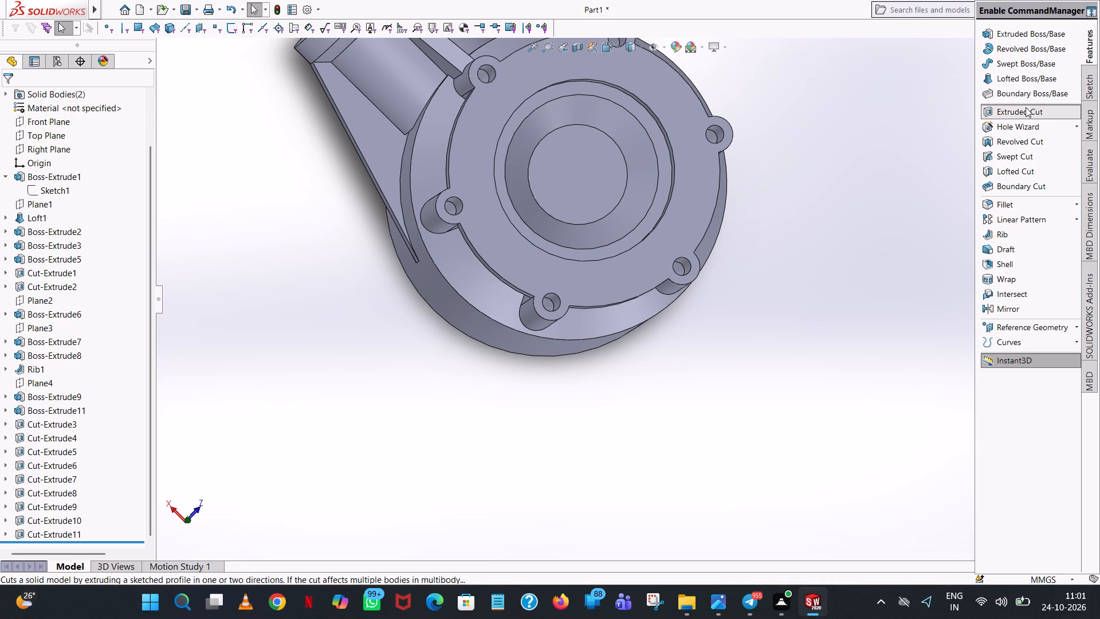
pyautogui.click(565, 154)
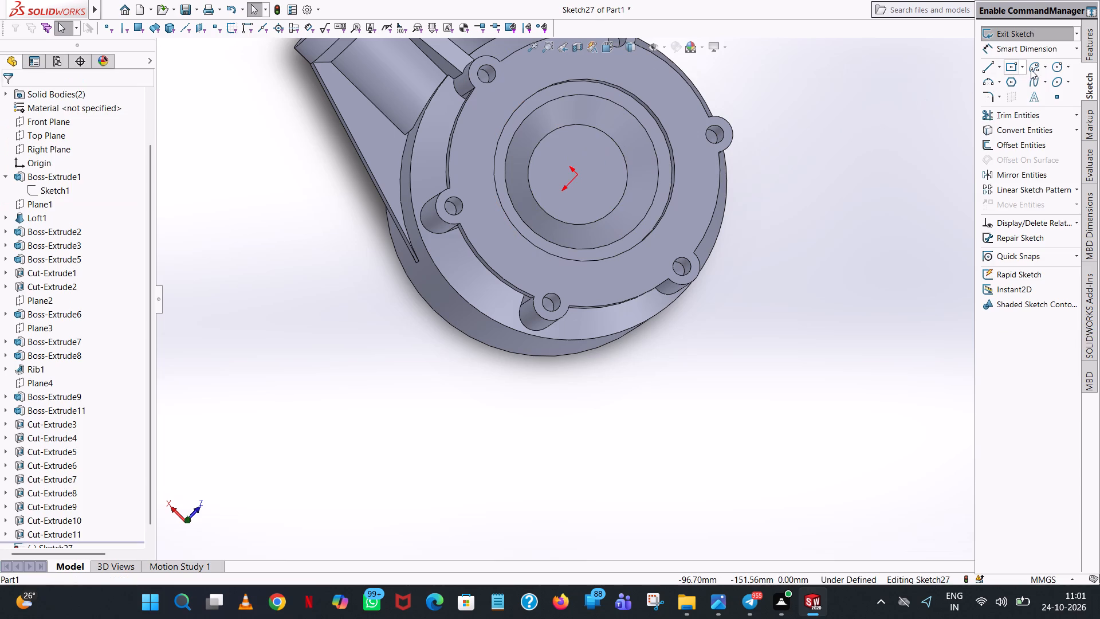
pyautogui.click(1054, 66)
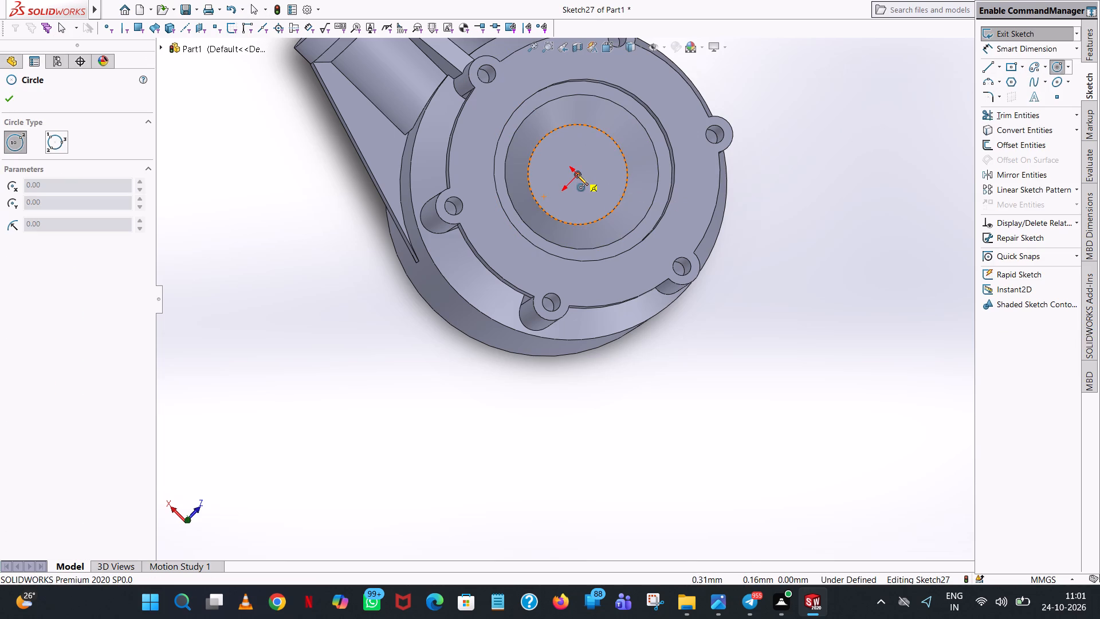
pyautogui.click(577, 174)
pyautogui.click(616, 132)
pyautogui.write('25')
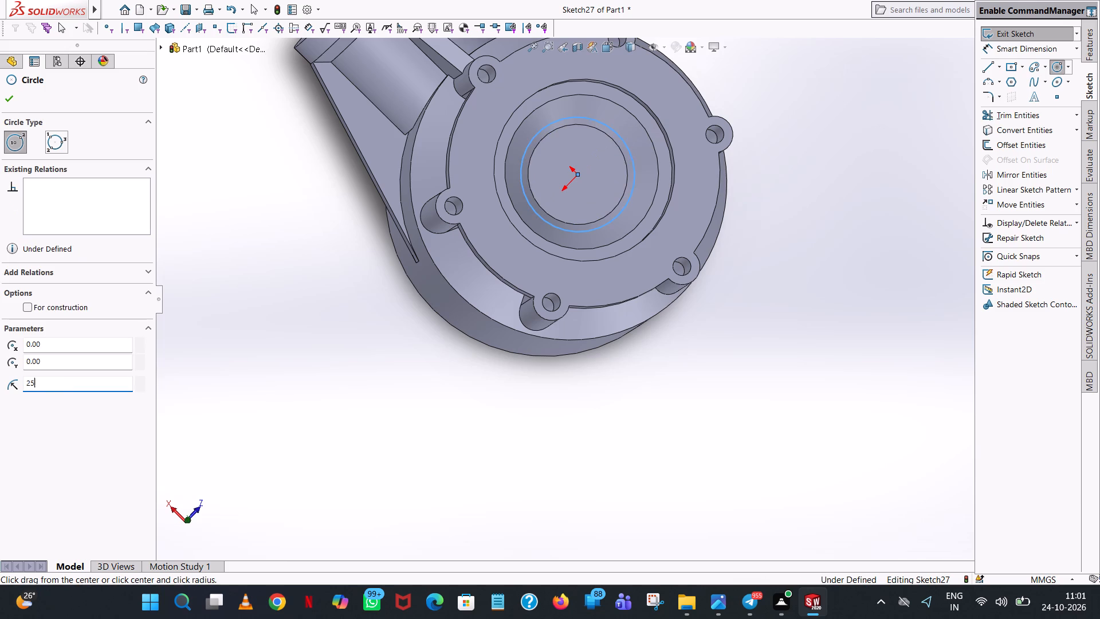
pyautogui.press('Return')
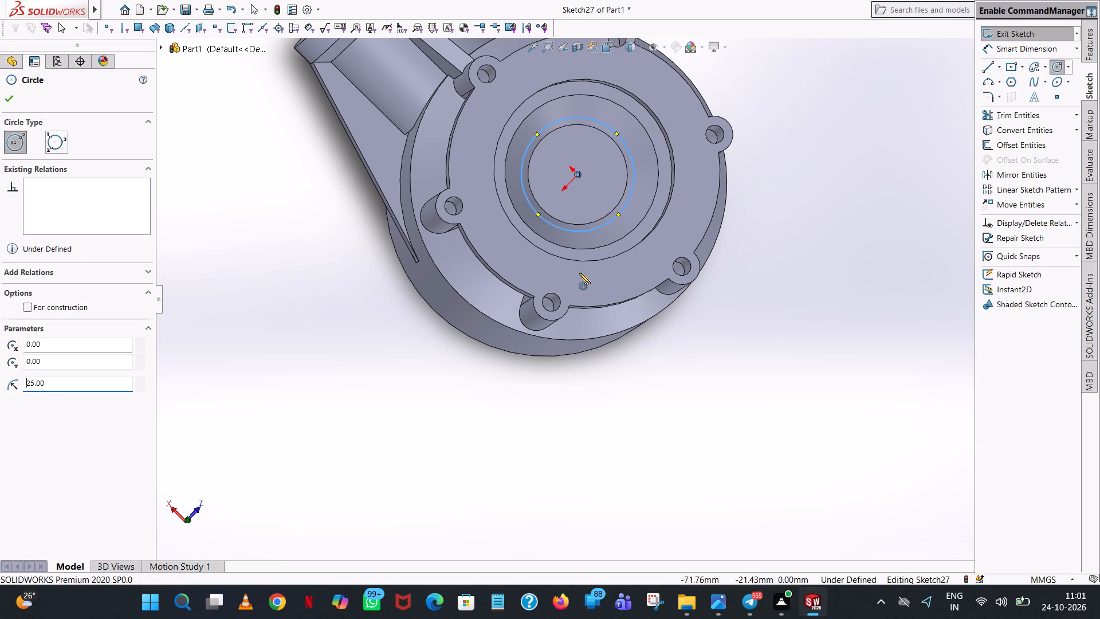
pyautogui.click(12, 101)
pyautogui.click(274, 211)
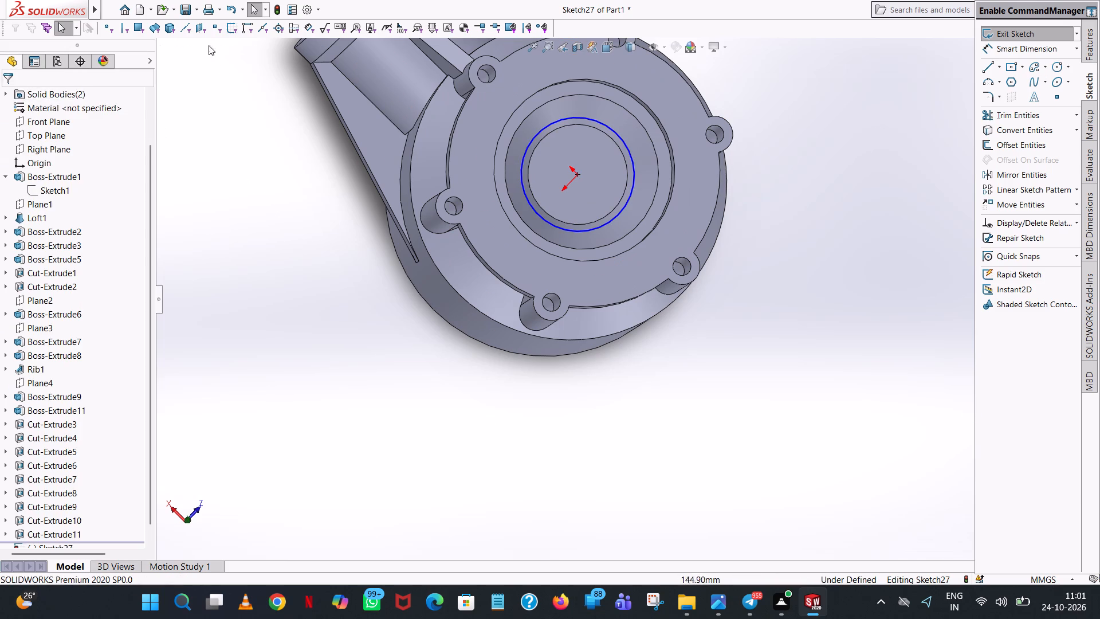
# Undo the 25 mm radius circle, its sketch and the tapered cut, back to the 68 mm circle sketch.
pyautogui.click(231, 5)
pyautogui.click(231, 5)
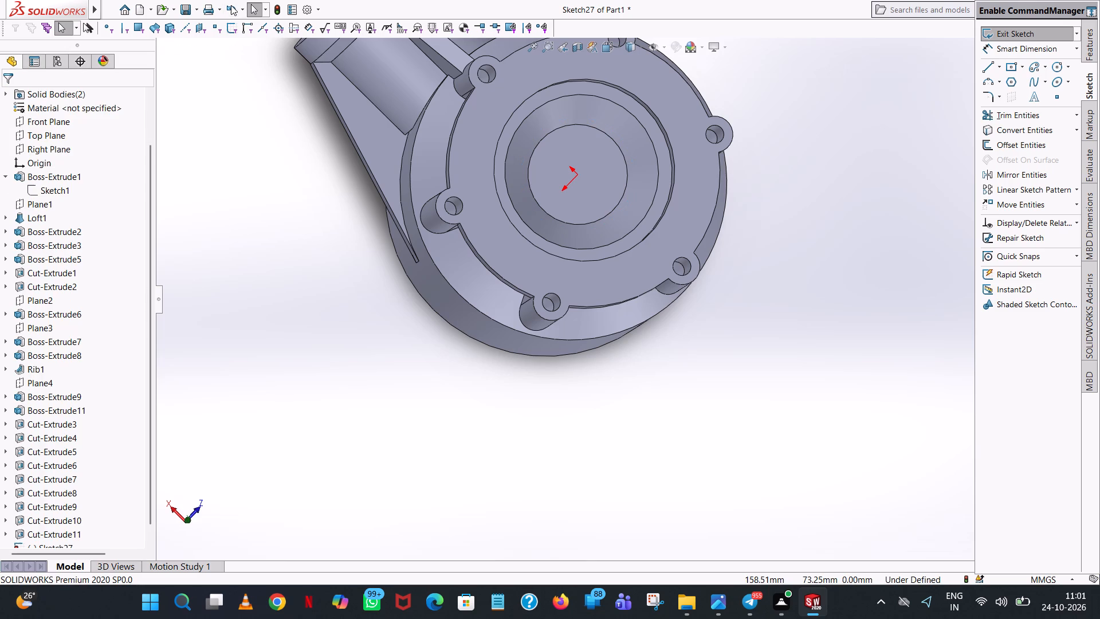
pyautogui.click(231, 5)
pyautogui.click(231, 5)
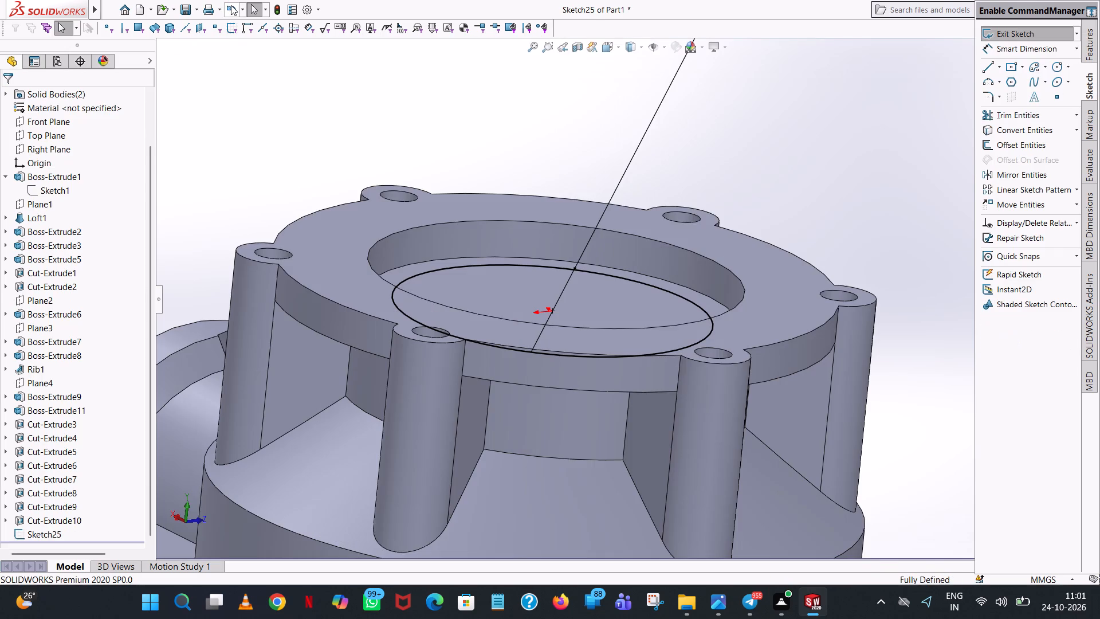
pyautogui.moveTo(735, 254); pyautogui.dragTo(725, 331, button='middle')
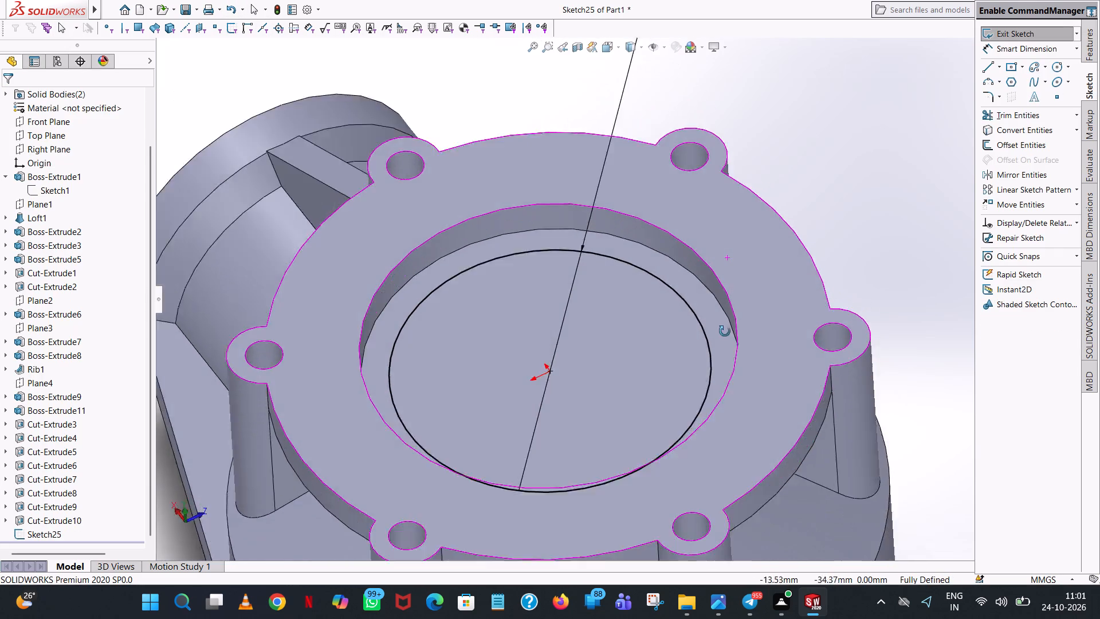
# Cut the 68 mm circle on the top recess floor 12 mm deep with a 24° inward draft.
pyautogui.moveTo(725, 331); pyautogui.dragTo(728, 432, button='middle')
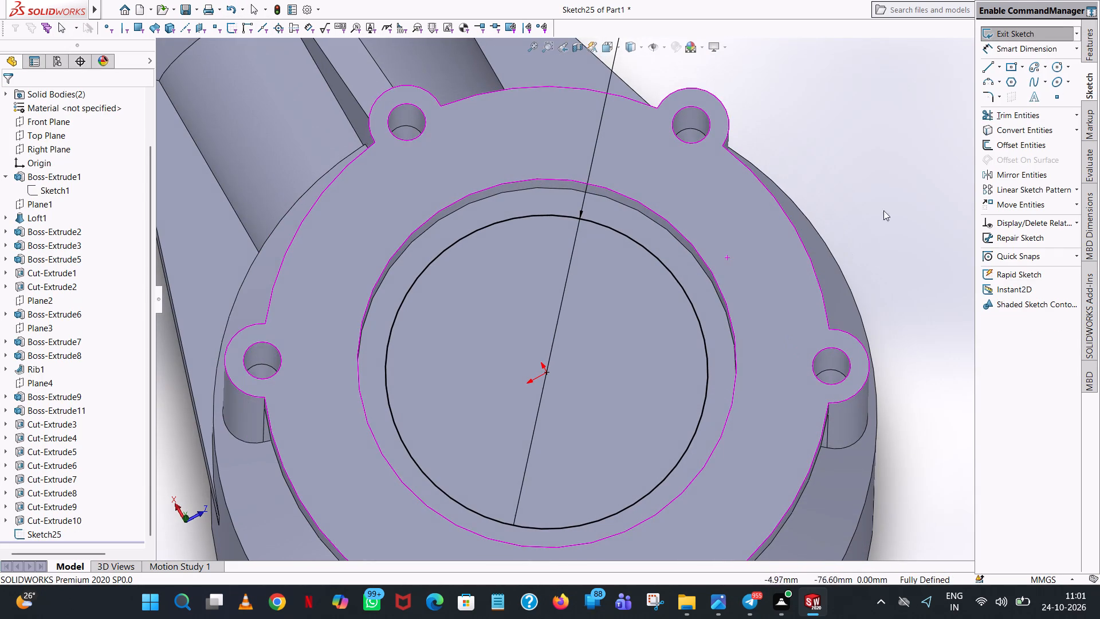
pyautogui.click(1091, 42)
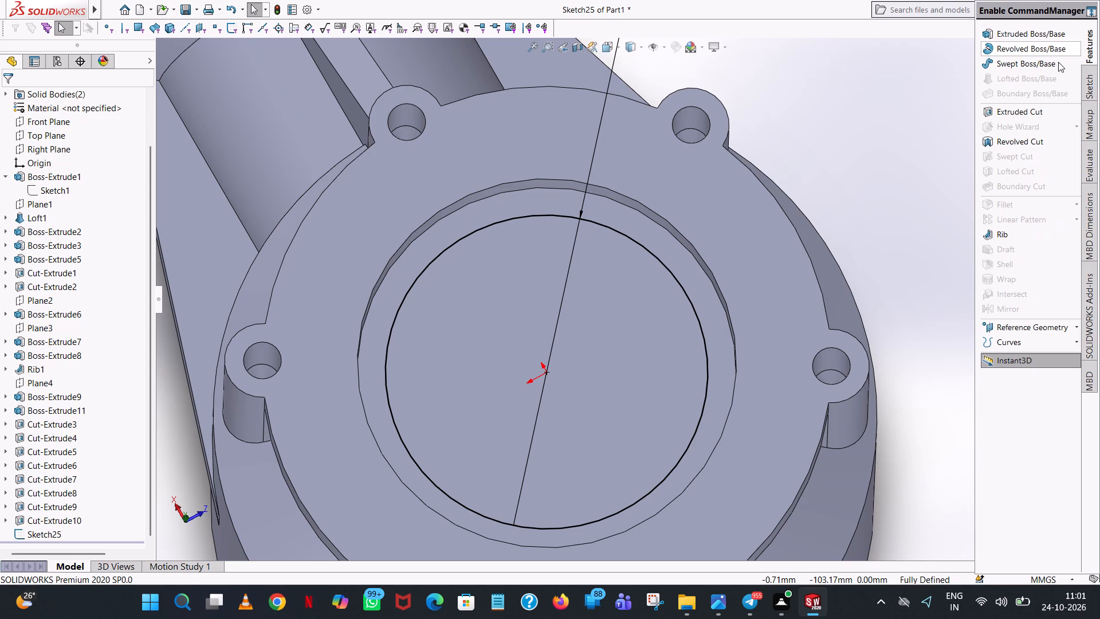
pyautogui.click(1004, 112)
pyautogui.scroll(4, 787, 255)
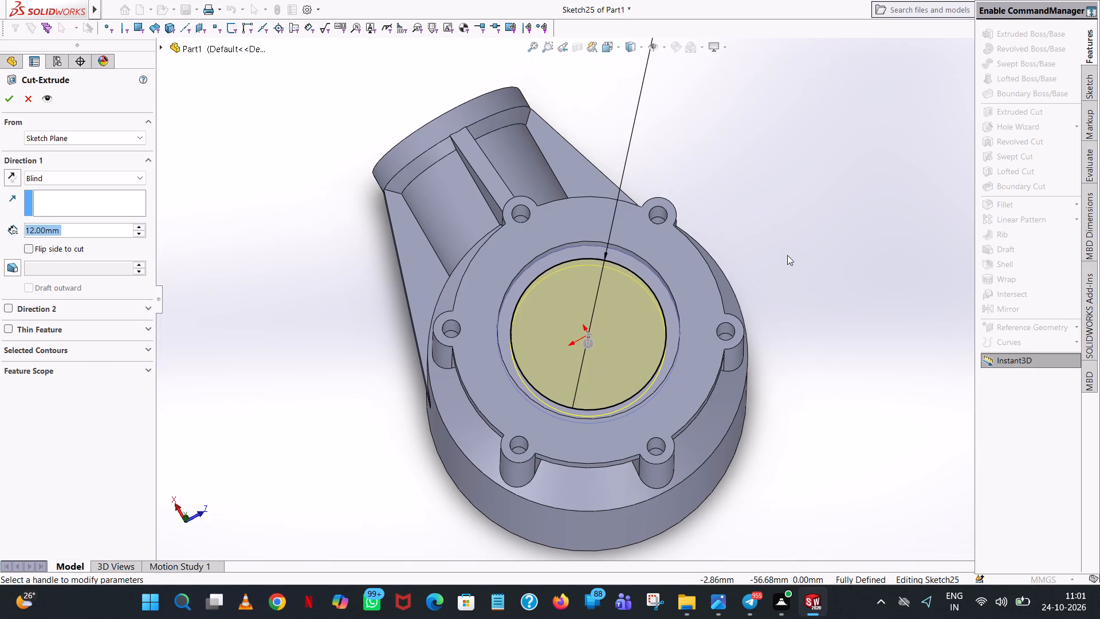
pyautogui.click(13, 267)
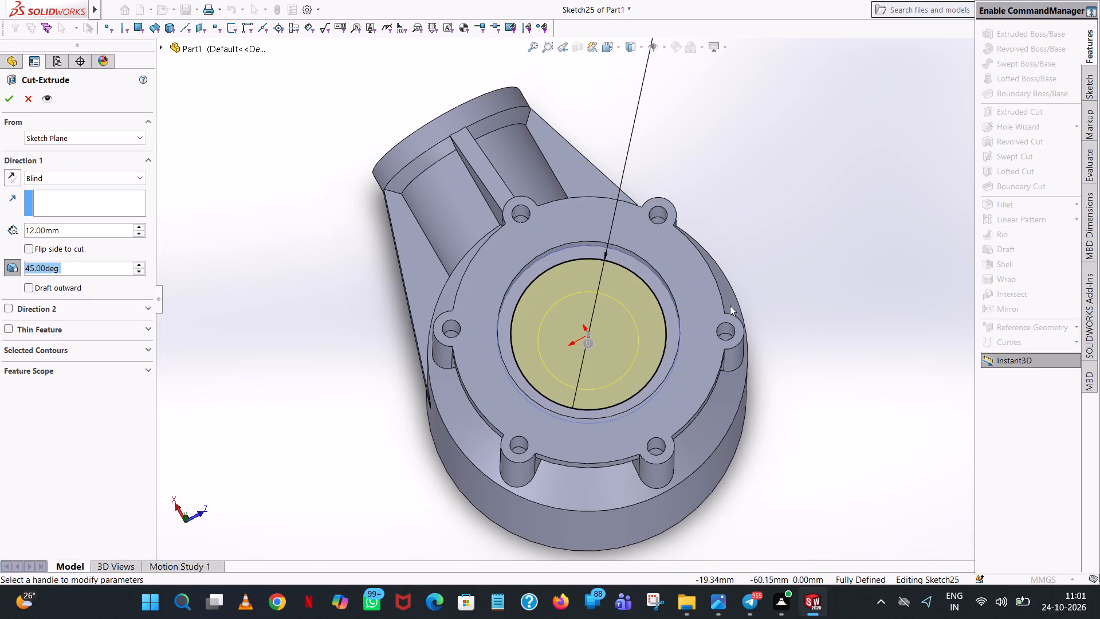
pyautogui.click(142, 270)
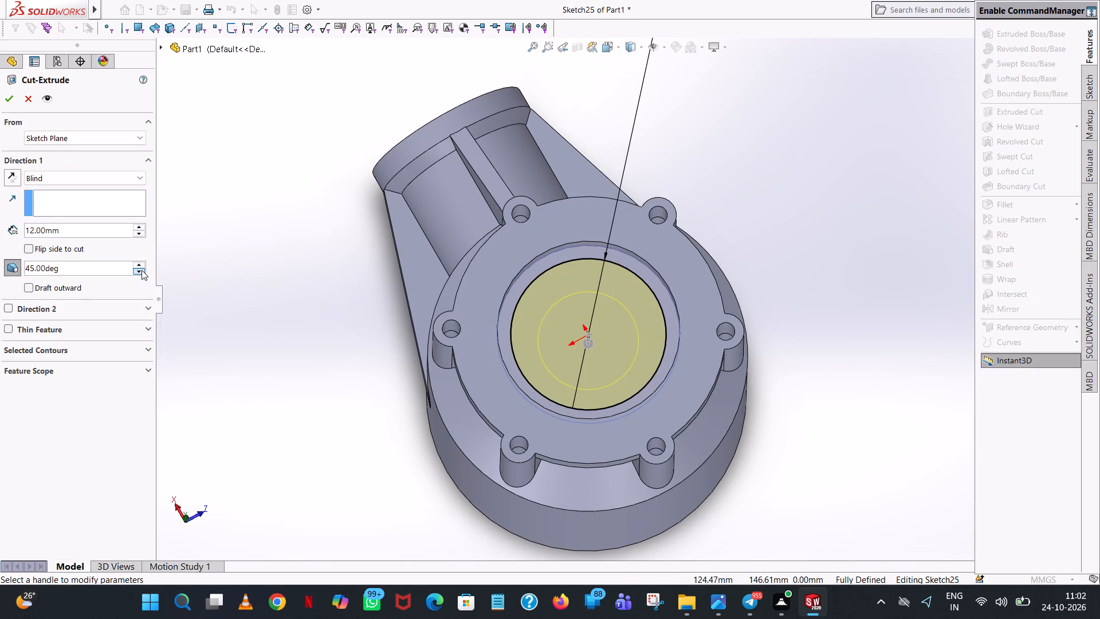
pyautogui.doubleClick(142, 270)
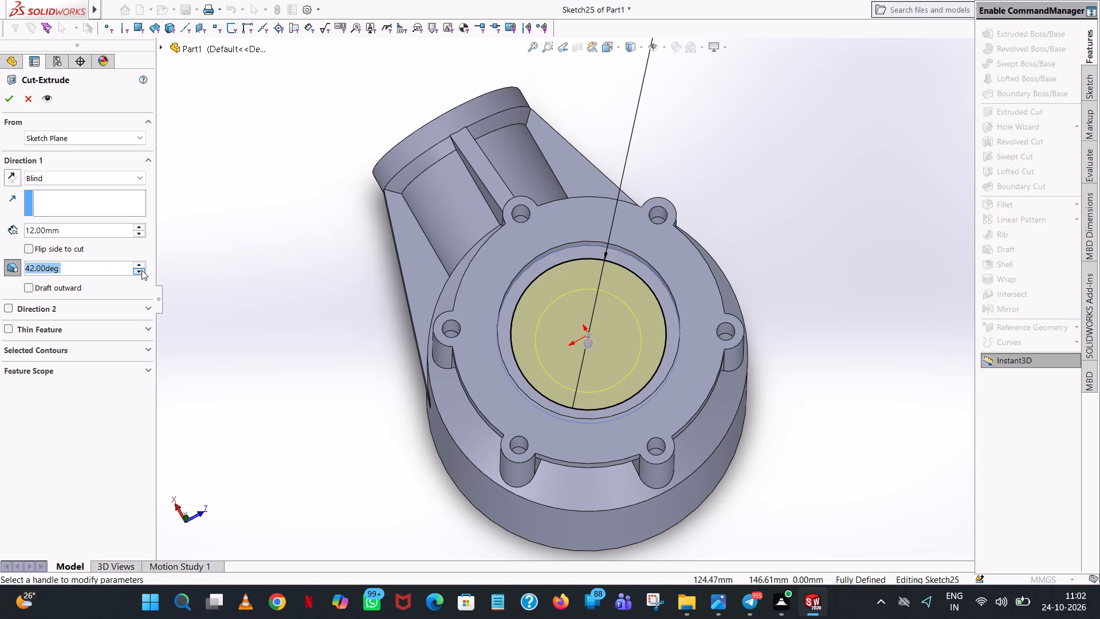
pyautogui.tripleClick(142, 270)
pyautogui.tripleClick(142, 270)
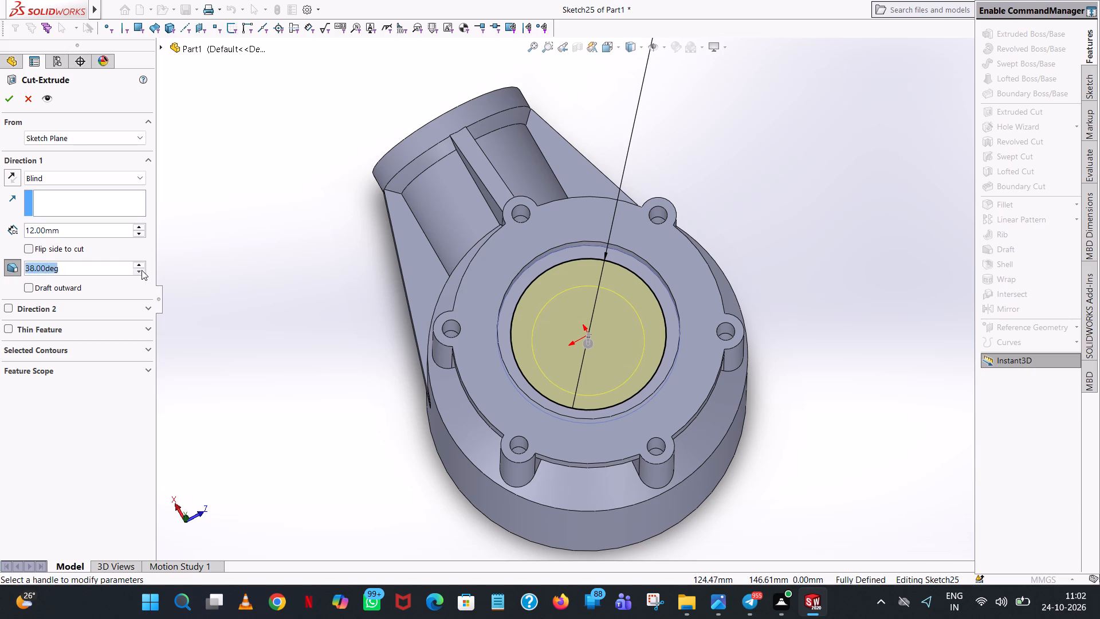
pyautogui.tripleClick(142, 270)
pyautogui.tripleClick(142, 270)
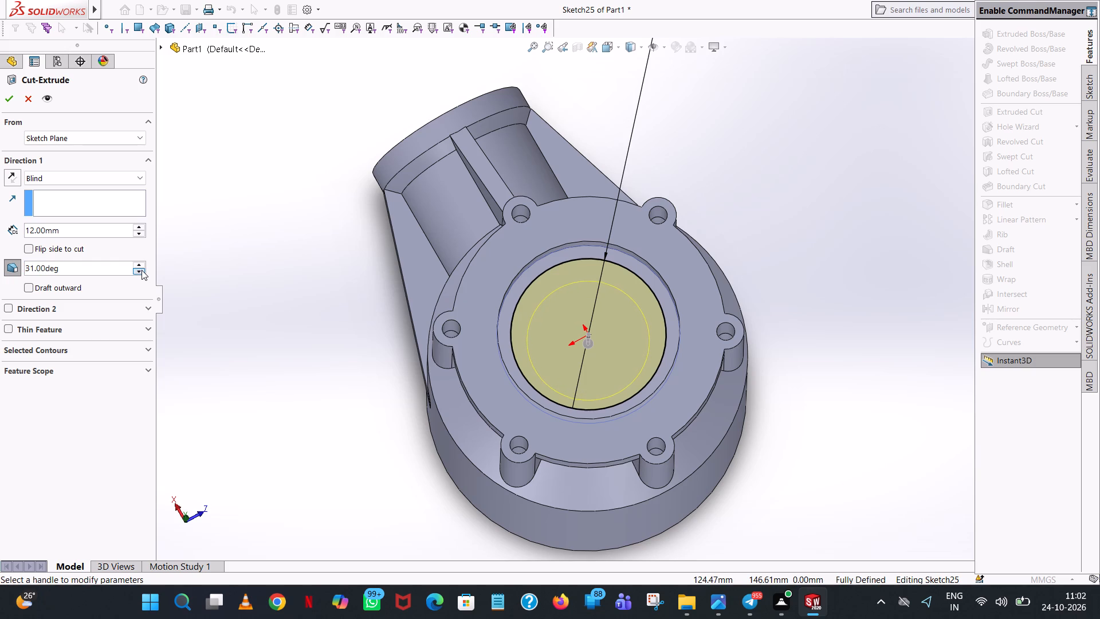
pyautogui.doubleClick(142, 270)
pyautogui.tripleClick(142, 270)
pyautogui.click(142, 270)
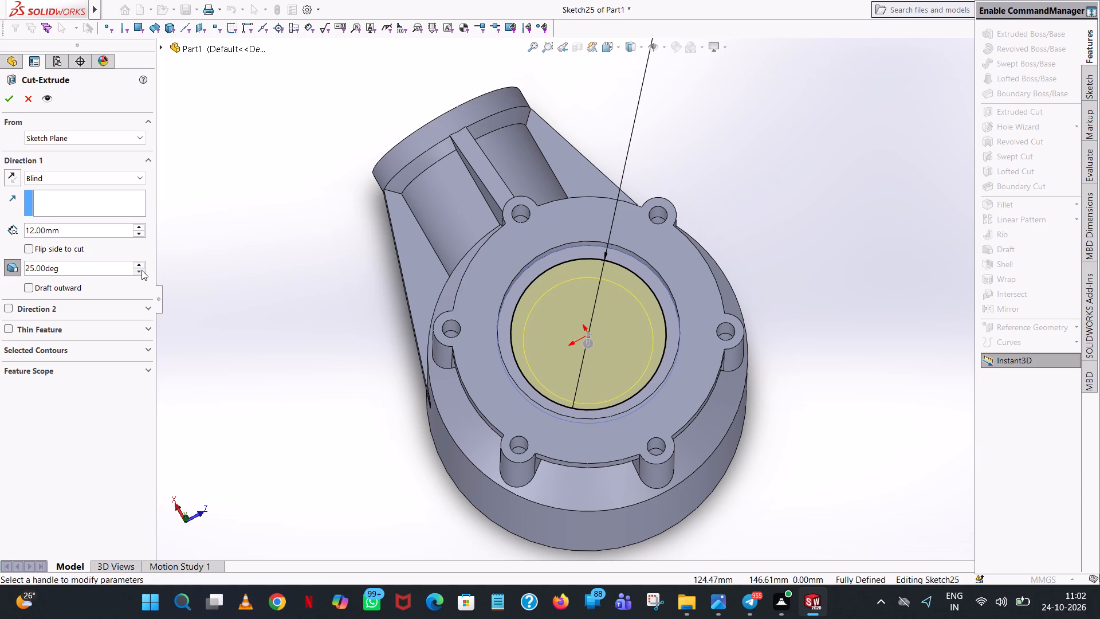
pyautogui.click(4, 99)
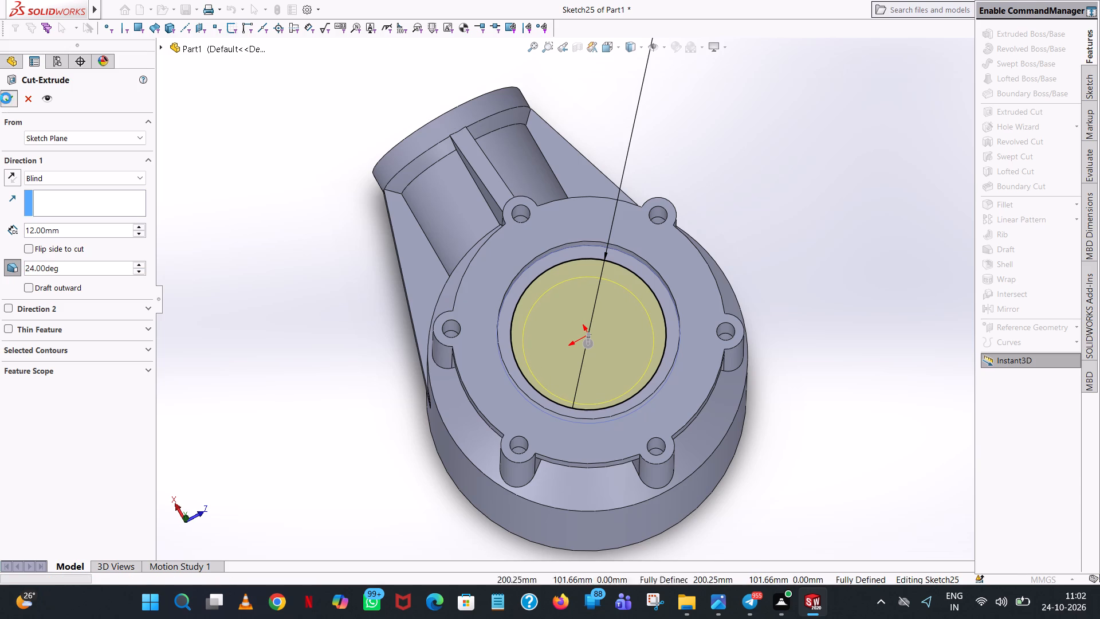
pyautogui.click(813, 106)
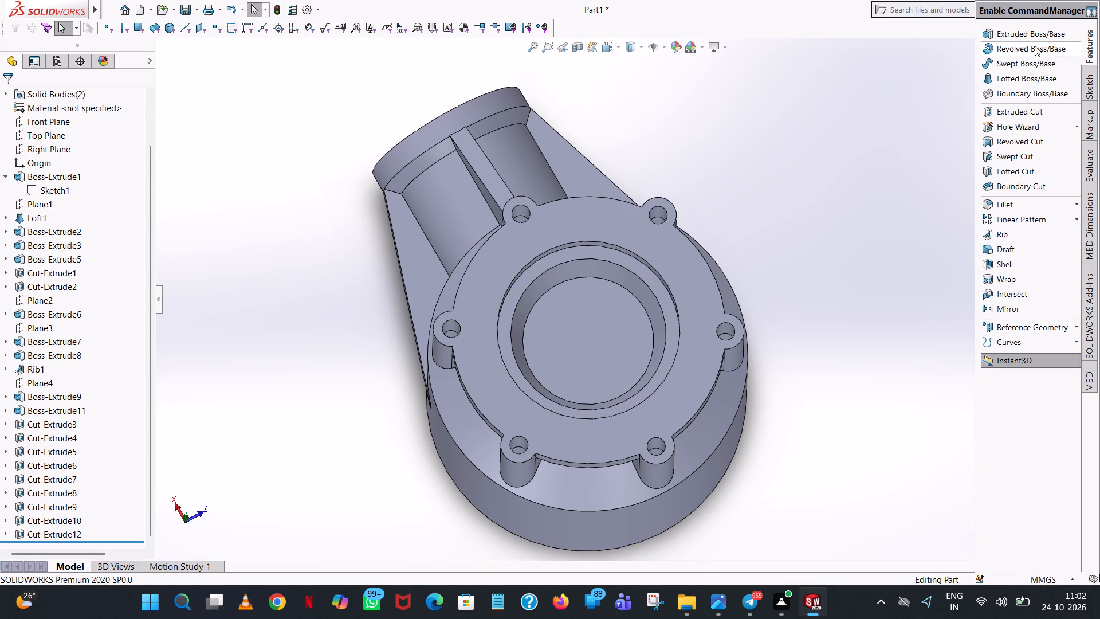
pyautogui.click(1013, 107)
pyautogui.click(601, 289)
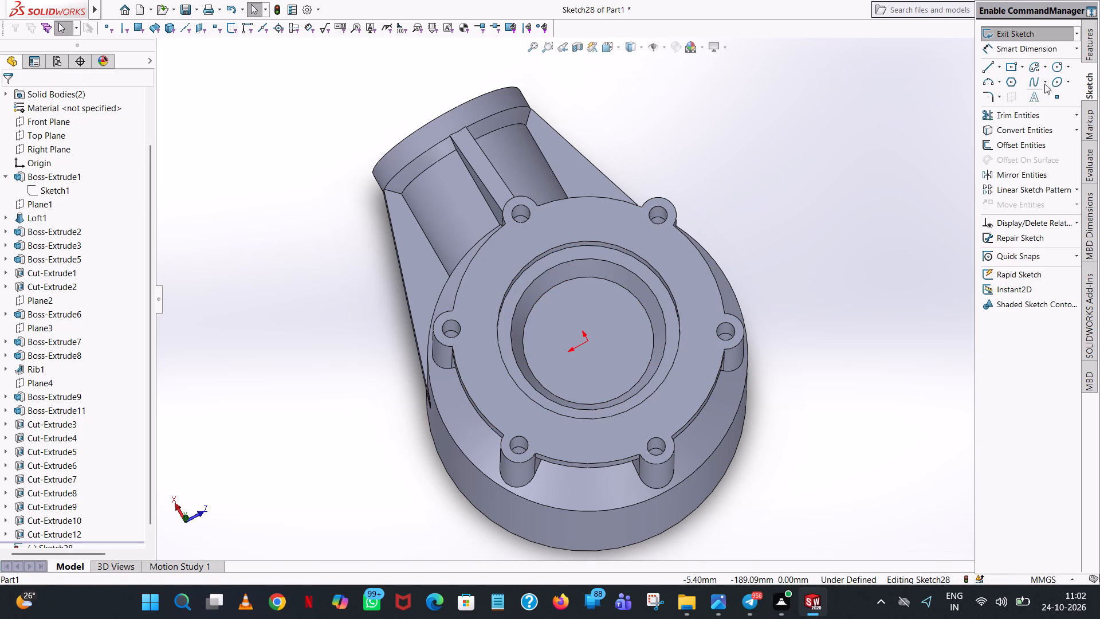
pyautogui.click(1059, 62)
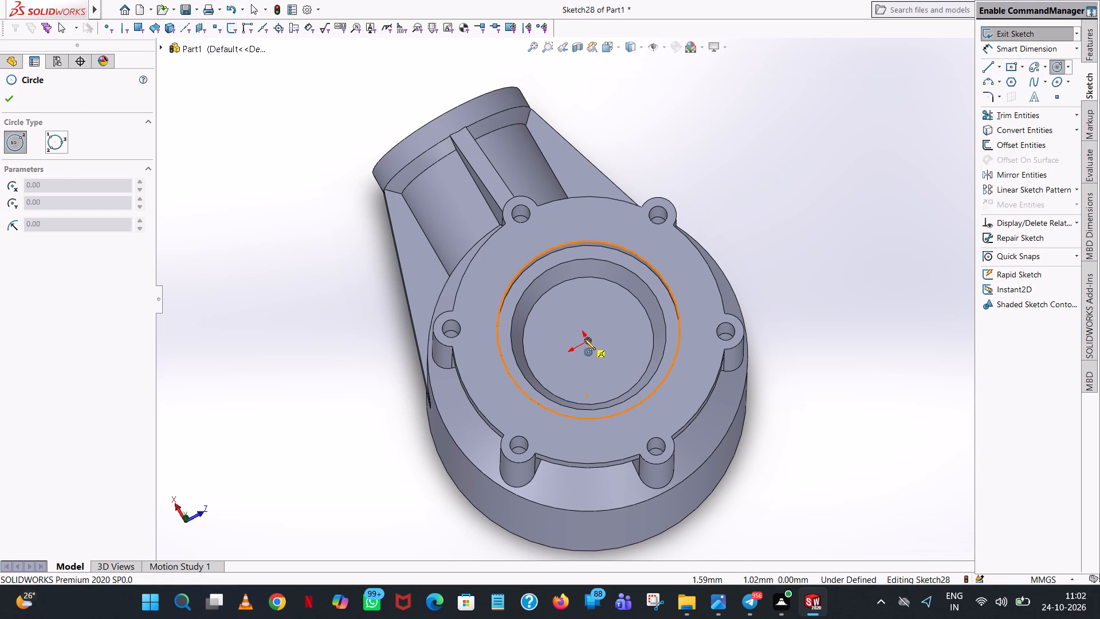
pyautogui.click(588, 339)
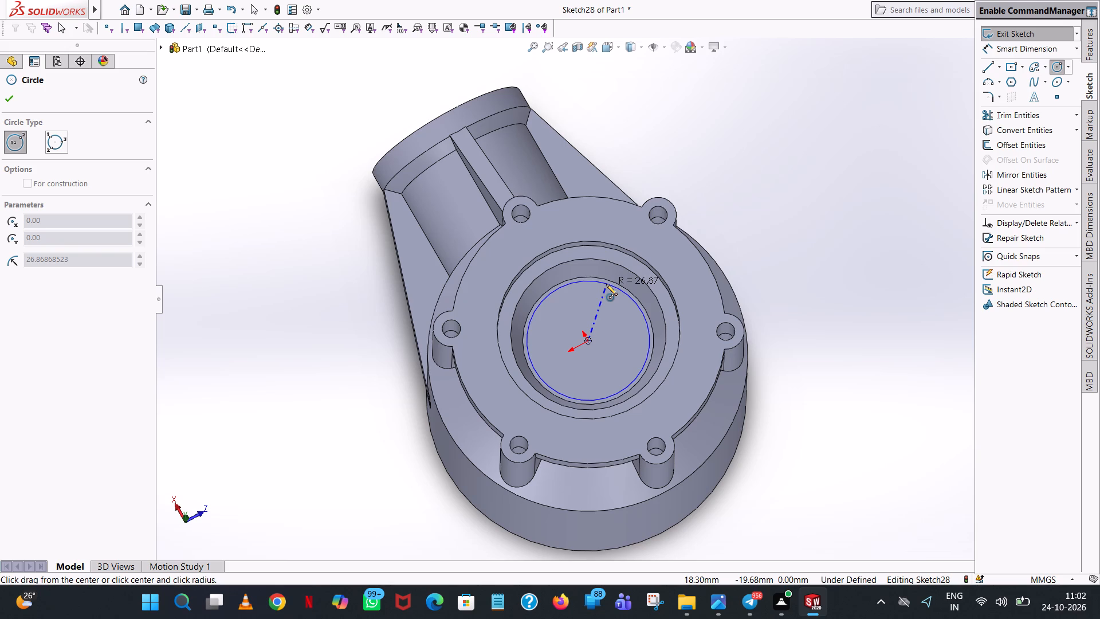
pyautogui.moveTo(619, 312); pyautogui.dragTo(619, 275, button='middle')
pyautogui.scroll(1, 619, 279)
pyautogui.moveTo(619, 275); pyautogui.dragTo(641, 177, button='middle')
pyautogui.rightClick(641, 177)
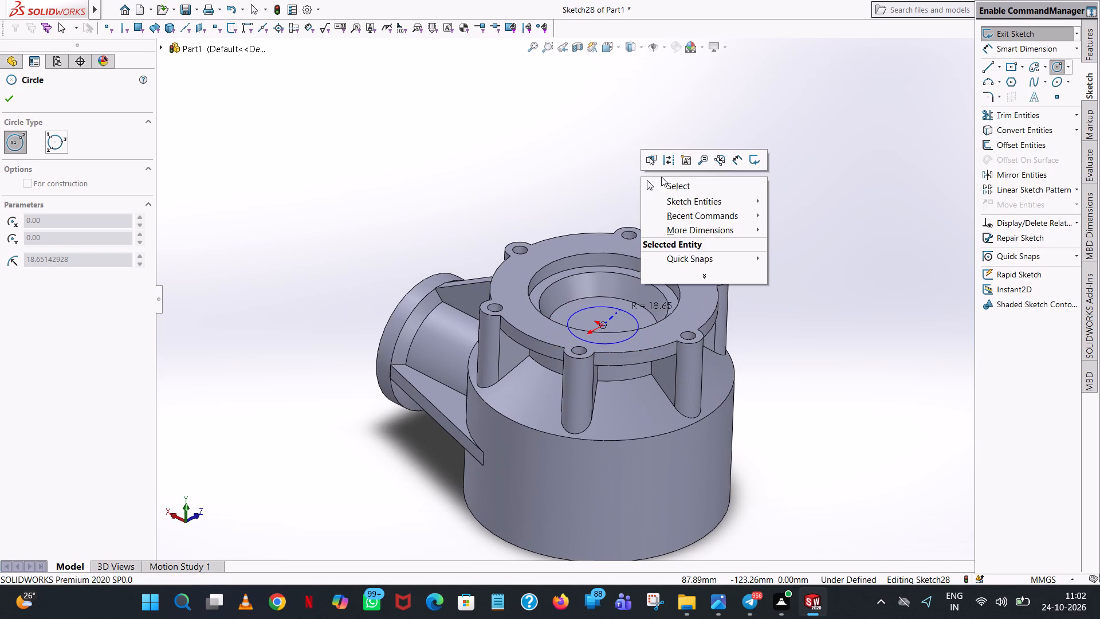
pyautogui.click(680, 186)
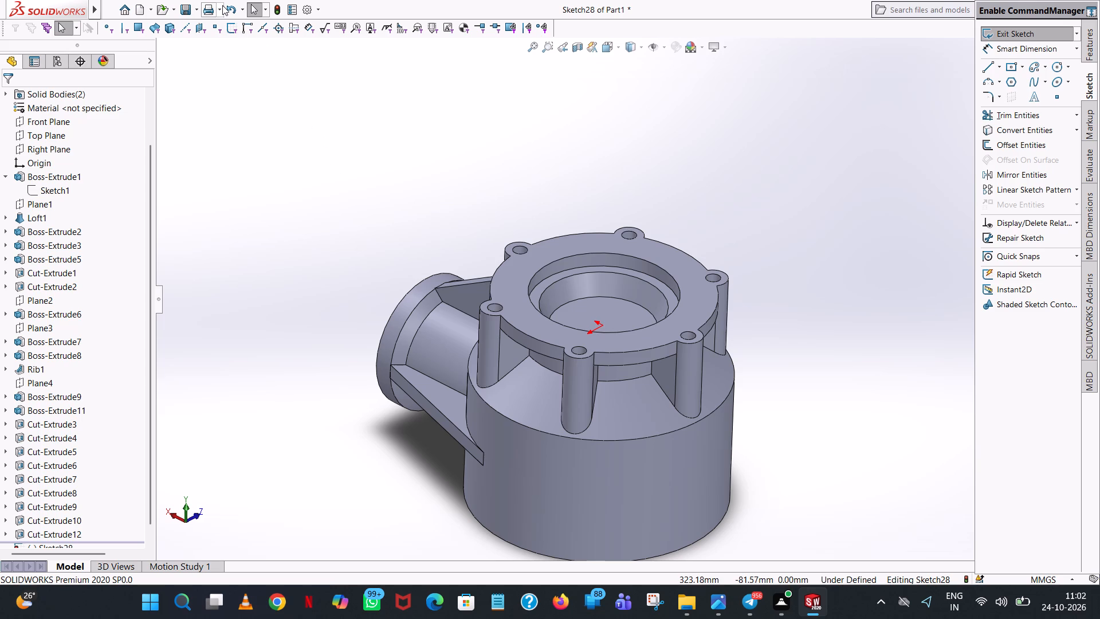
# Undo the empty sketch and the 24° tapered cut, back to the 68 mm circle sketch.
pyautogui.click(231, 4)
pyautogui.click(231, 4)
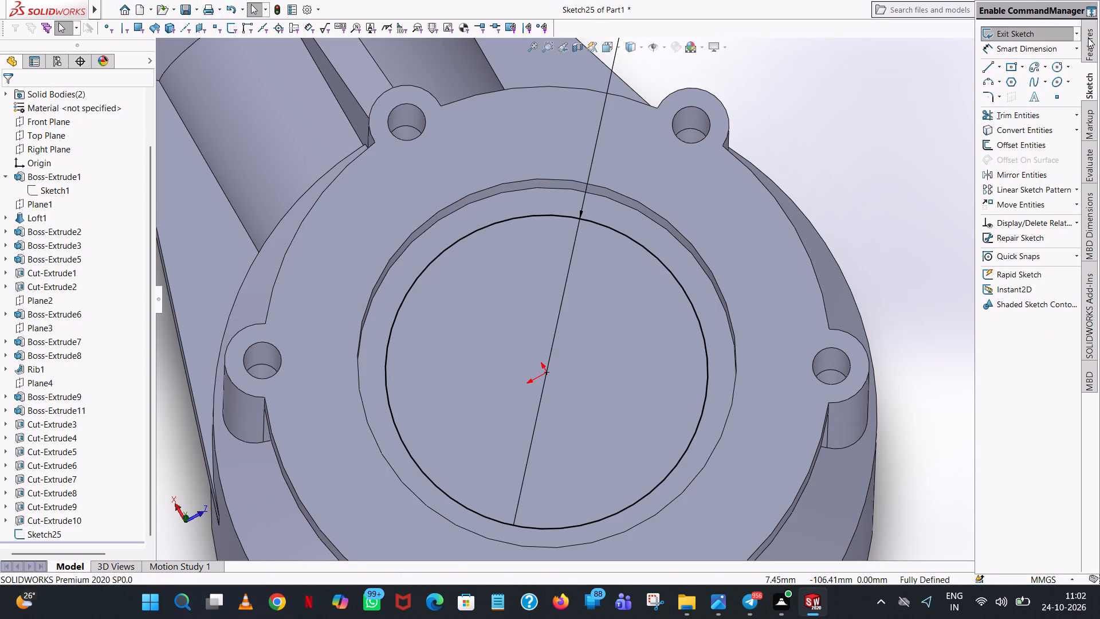
# Cut the 68 mm circle on the top recess floor 12 mm deep with a 27° inward draft.
pyautogui.click(1088, 38)
pyautogui.click(1015, 109)
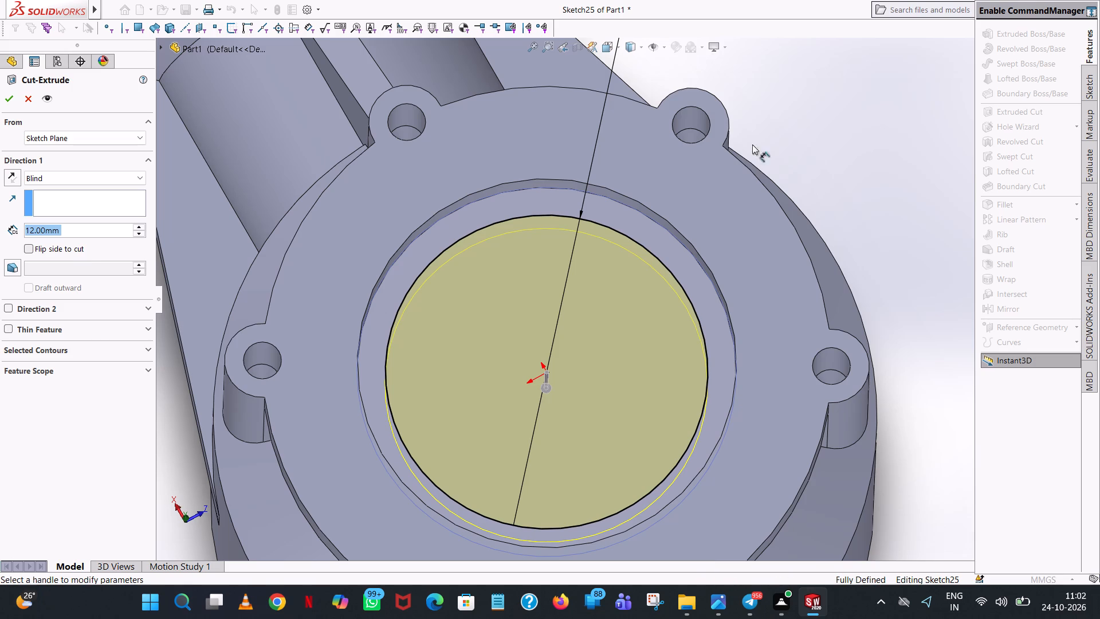
pyautogui.click(16, 264)
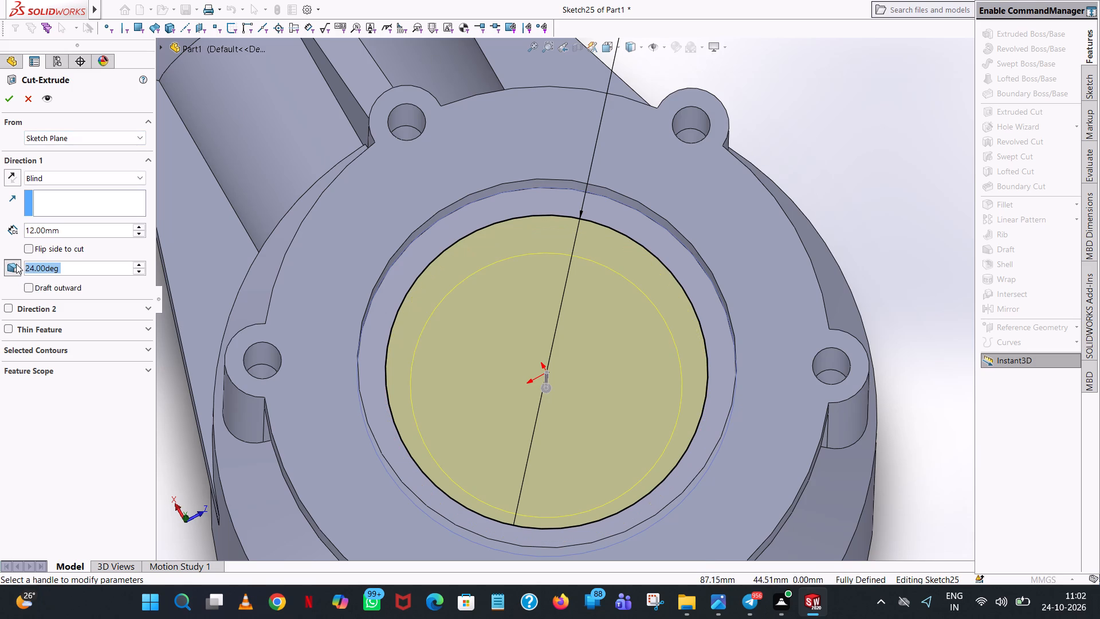
pyautogui.click(137, 264)
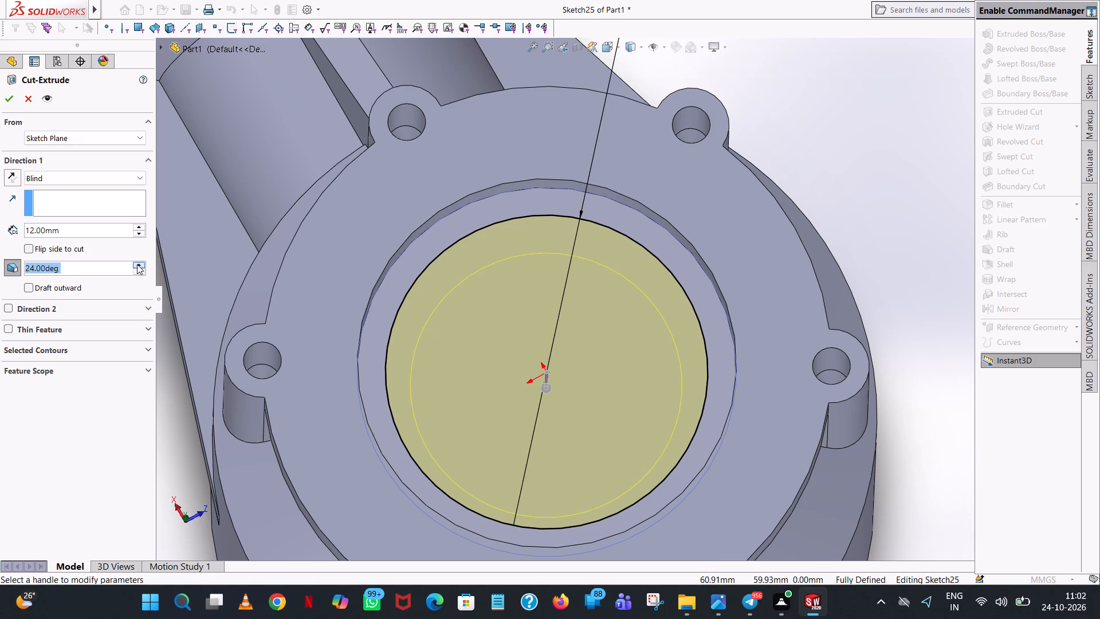
pyautogui.click(137, 264)
pyautogui.click(137, 264)
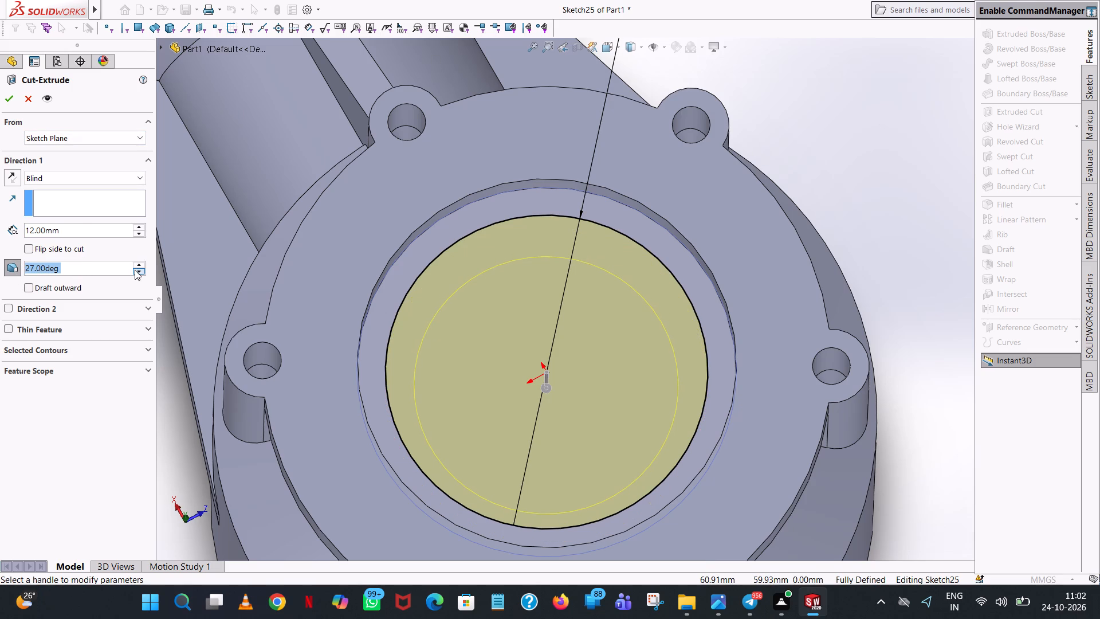
pyautogui.tripleClick(134, 263)
pyautogui.click(134, 263)
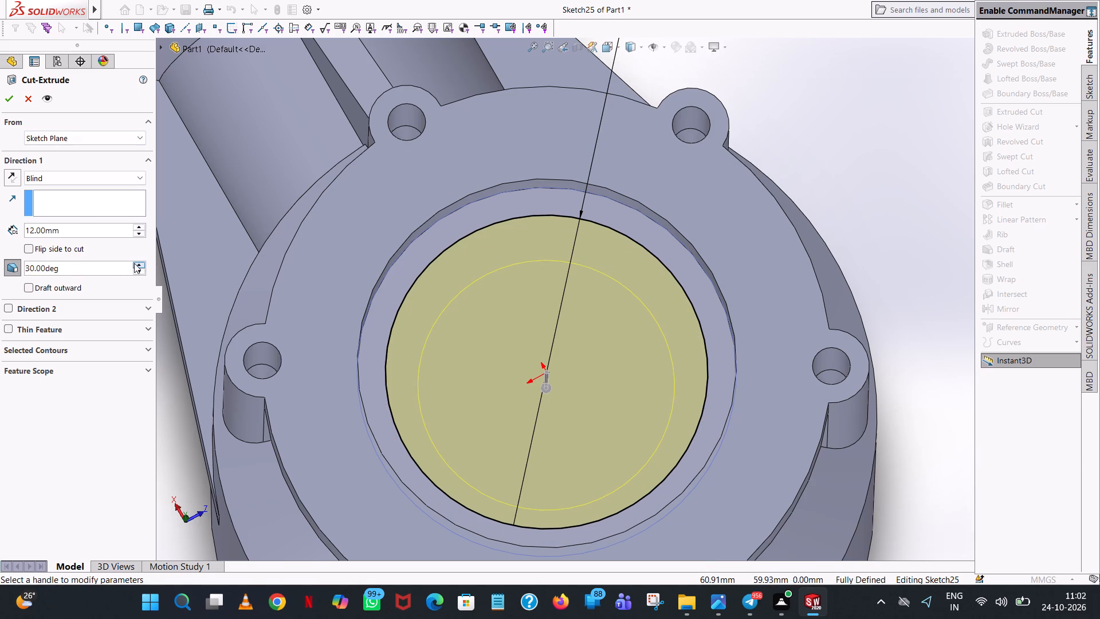
pyautogui.click(134, 263)
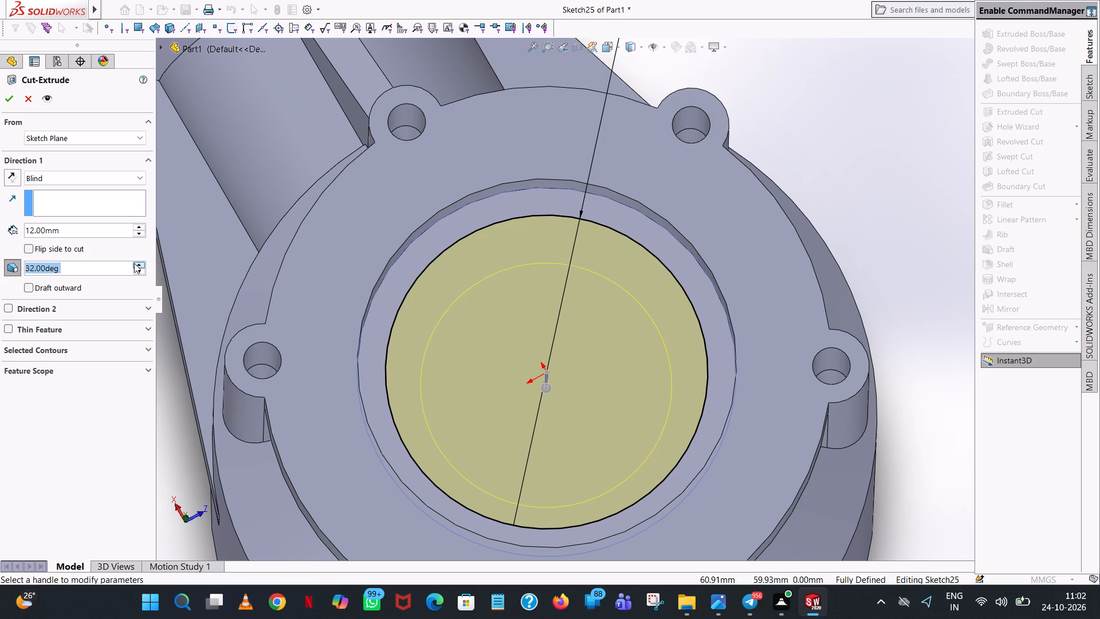
pyautogui.tripleClick(136, 271)
pyautogui.doubleClick(136, 271)
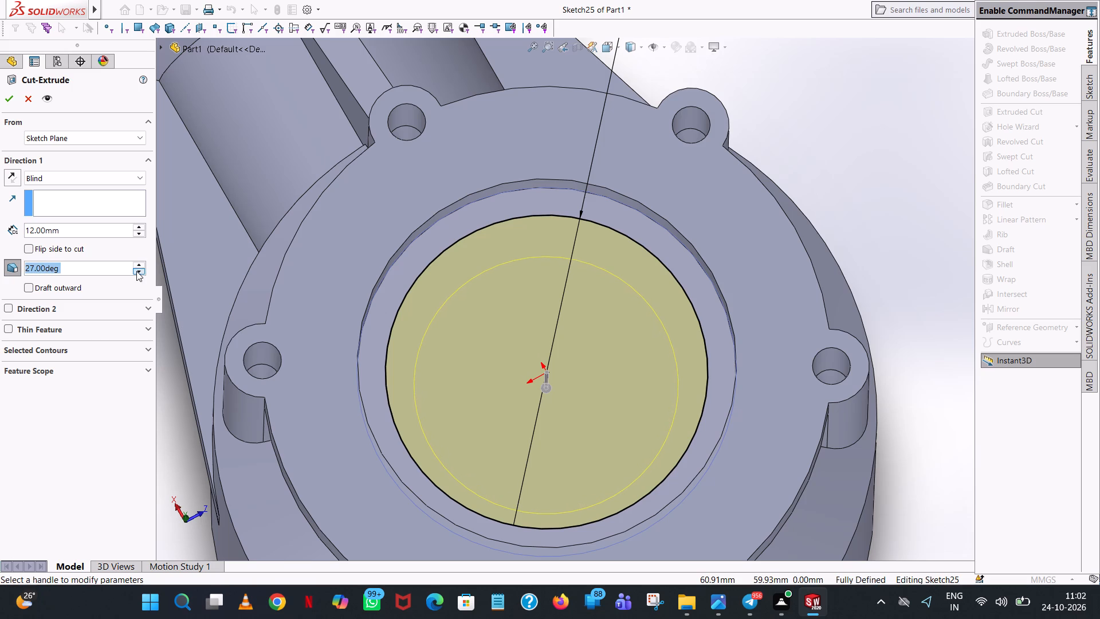
pyautogui.click(10, 100)
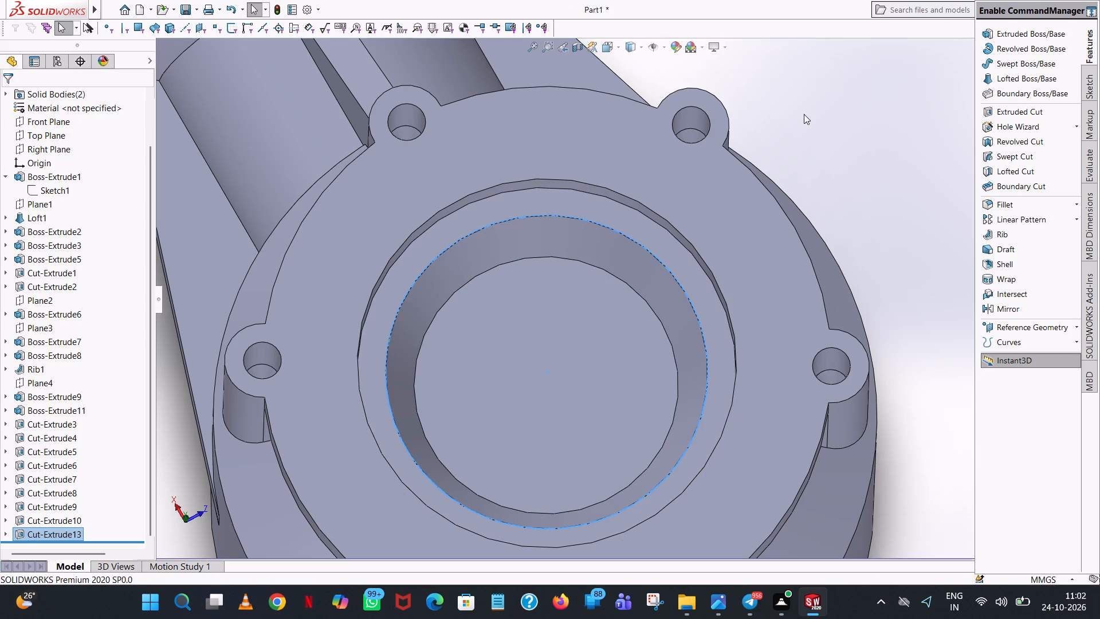
pyautogui.click(805, 112)
# Start an Extruded Cut on the floor of the tapered recess and sketch an origin-centred circle of radius 25 mm.
pyautogui.click(1028, 112)
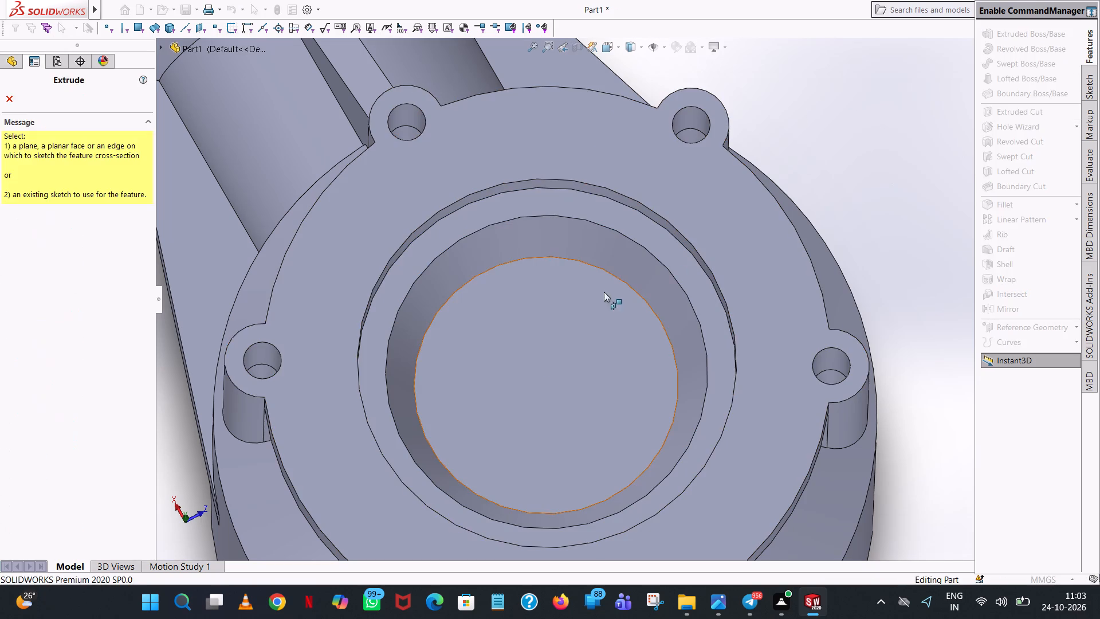
pyautogui.click(603, 292)
pyautogui.click(1056, 68)
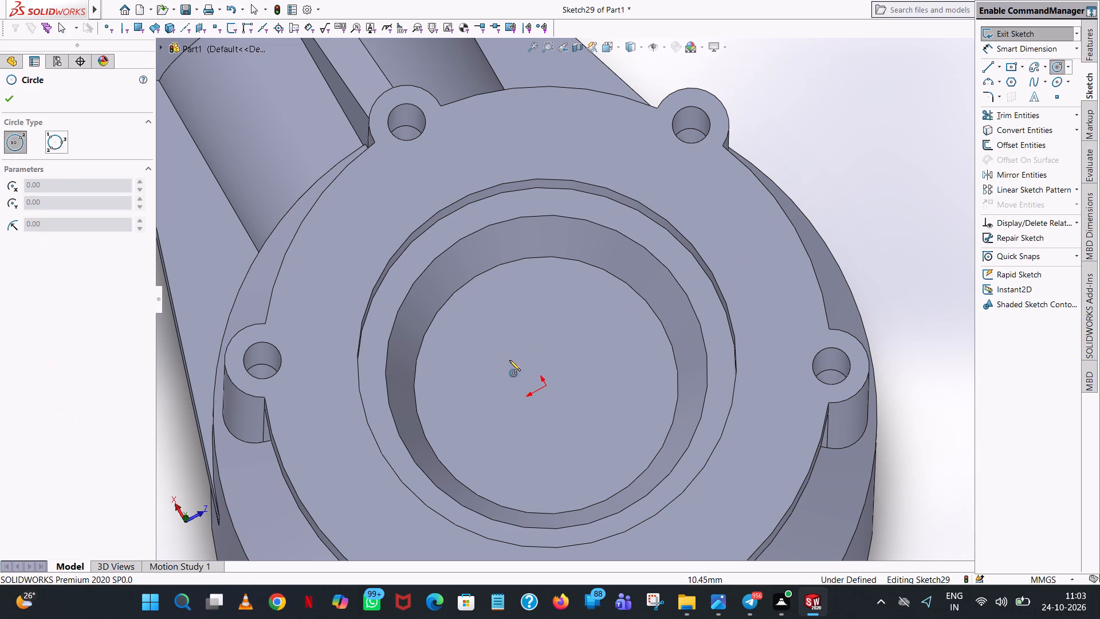
pyautogui.click(544, 386)
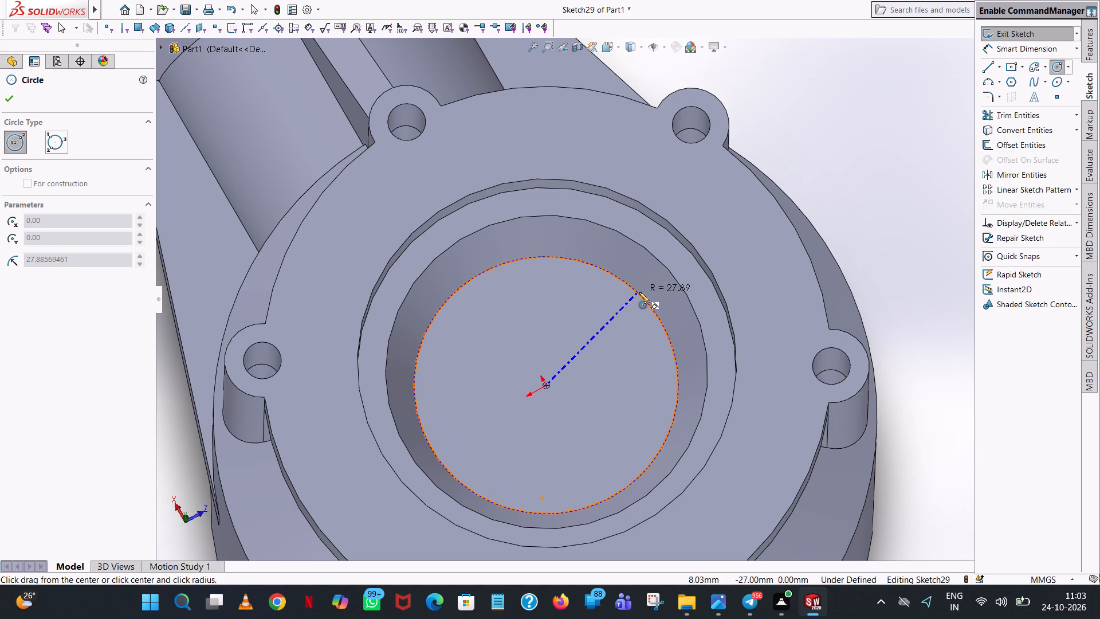
pyautogui.click(607, 294)
pyautogui.write('25')
pyautogui.press('Return')
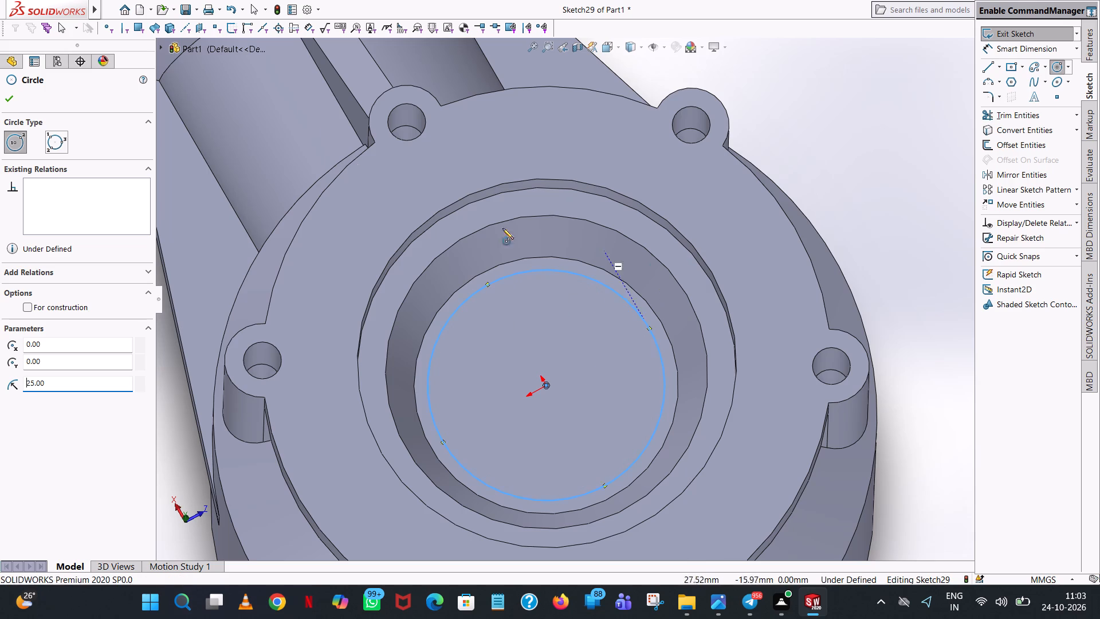
pyautogui.click(6, 97)
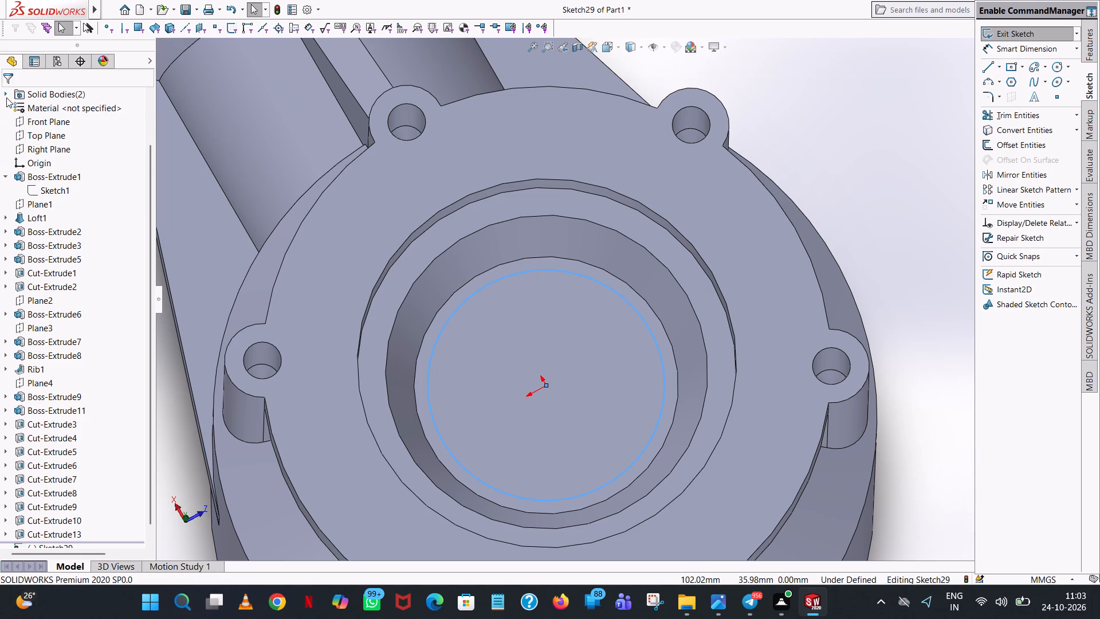
pyautogui.click(830, 104)
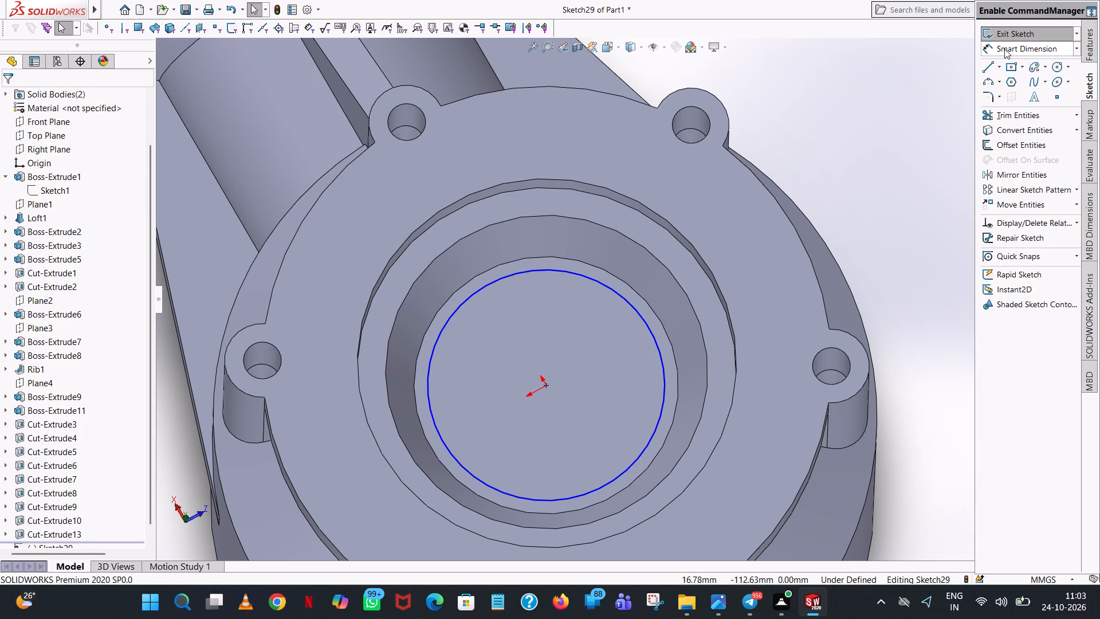
# Dimension the diameter of the new circle on the tapered recess floor.
pyautogui.click(1004, 49)
pyautogui.click(629, 300)
pyautogui.click(849, 144)
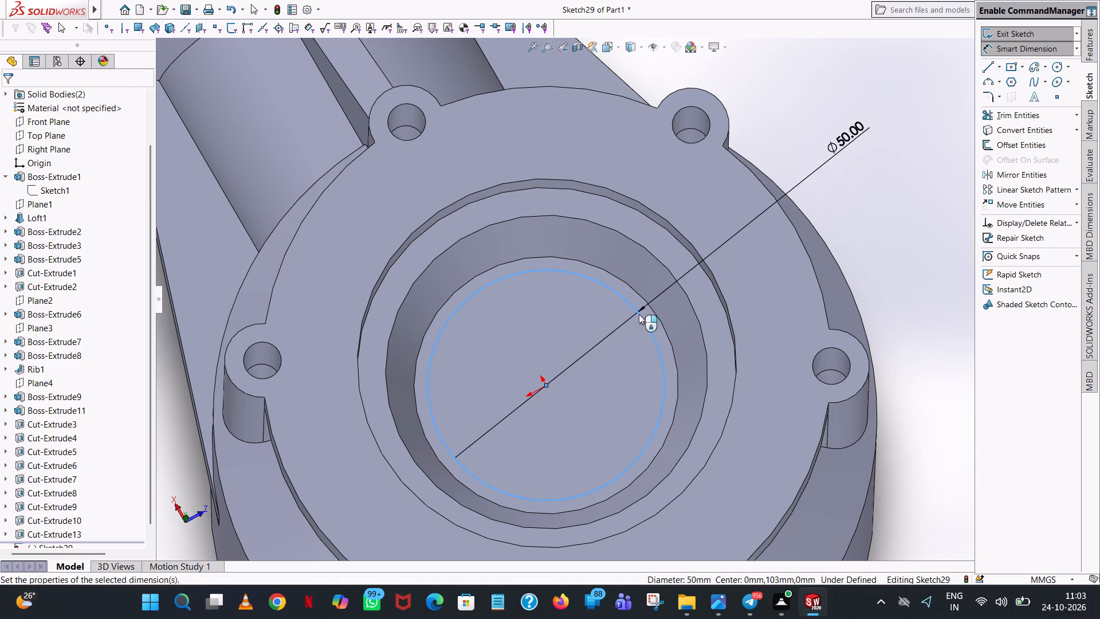
pyautogui.click(804, 128)
pyautogui.click(906, 97)
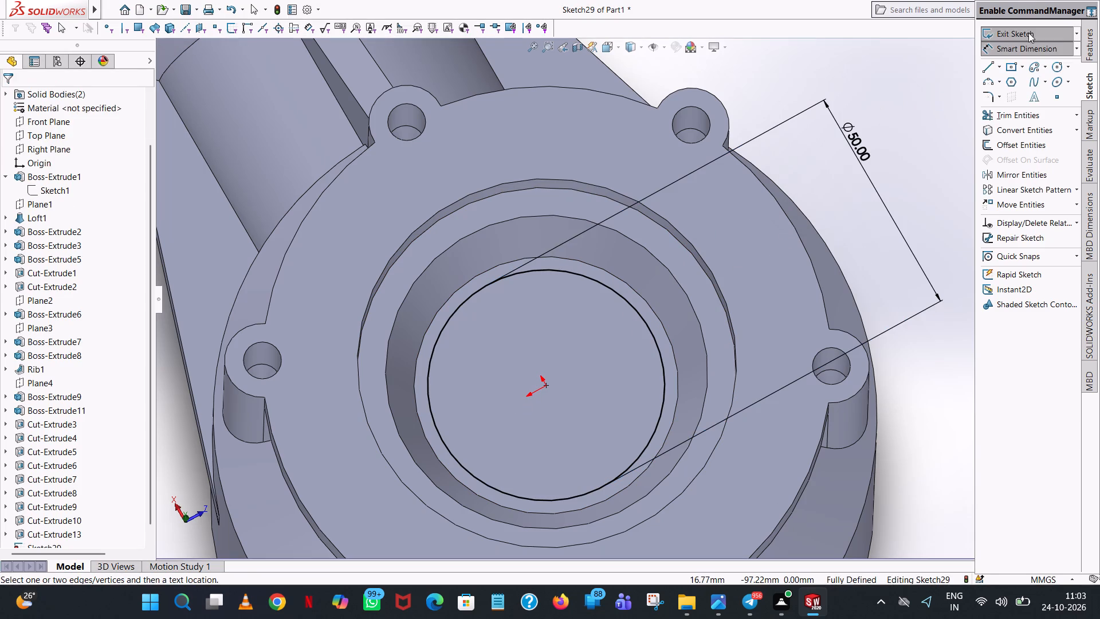
# Cut the 50 mm circle on the tapered recess floor 49 mm deep as a blind Extruded Cut.
pyautogui.click(1090, 40)
pyautogui.click(1015, 107)
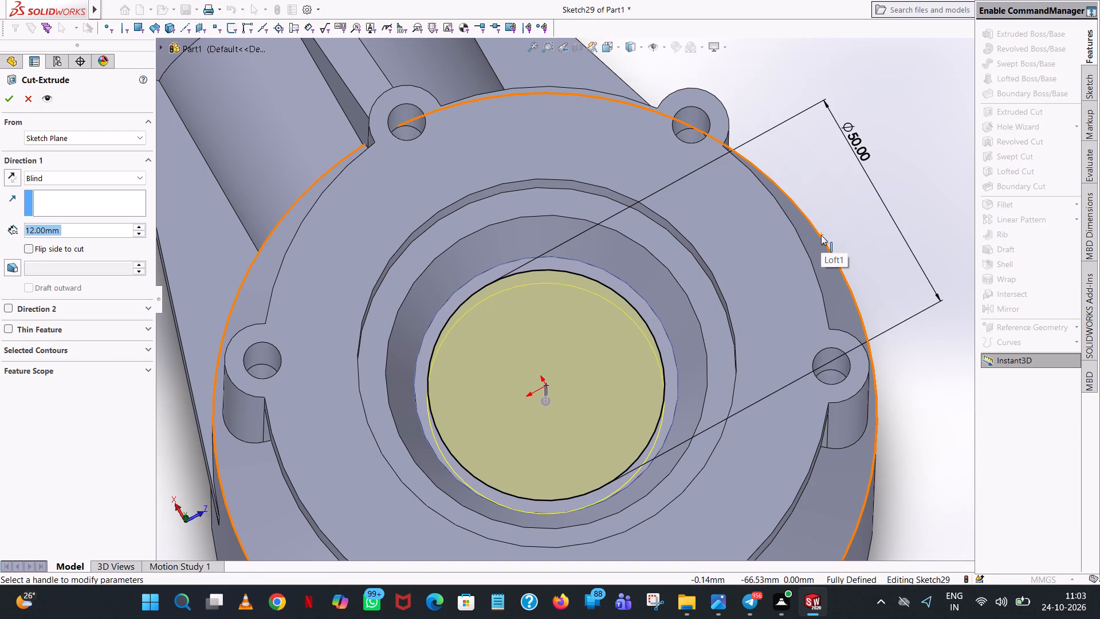
pyautogui.moveTo(821, 235); pyautogui.dragTo(796, 7, button='middle')
pyautogui.scroll(2, 810, 184)
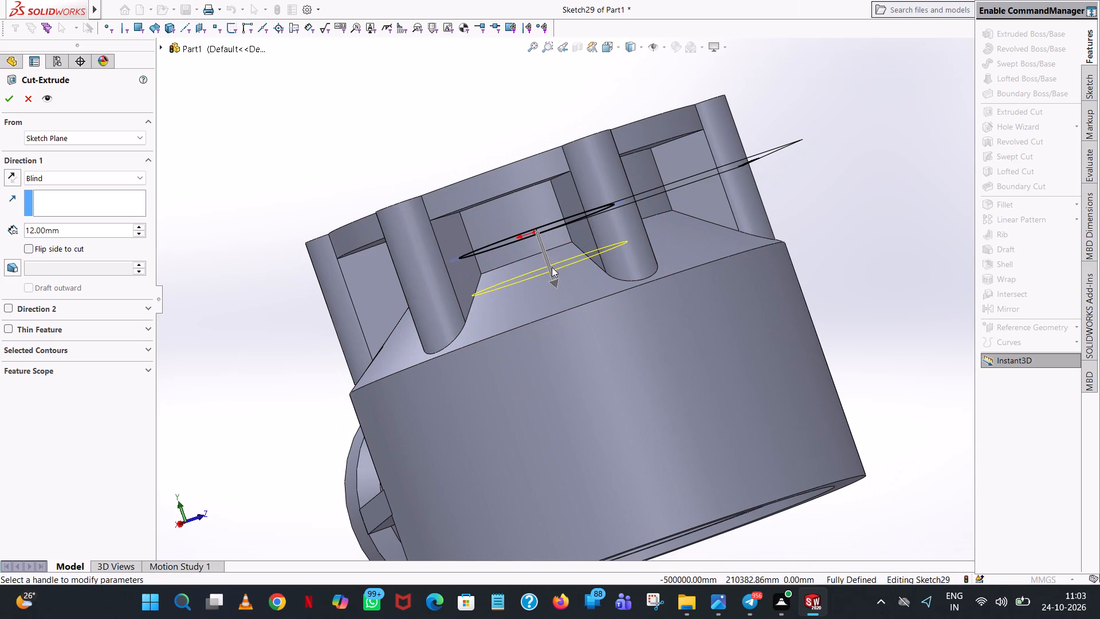
pyautogui.moveTo(552, 281); pyautogui.dragTo(594, 383)
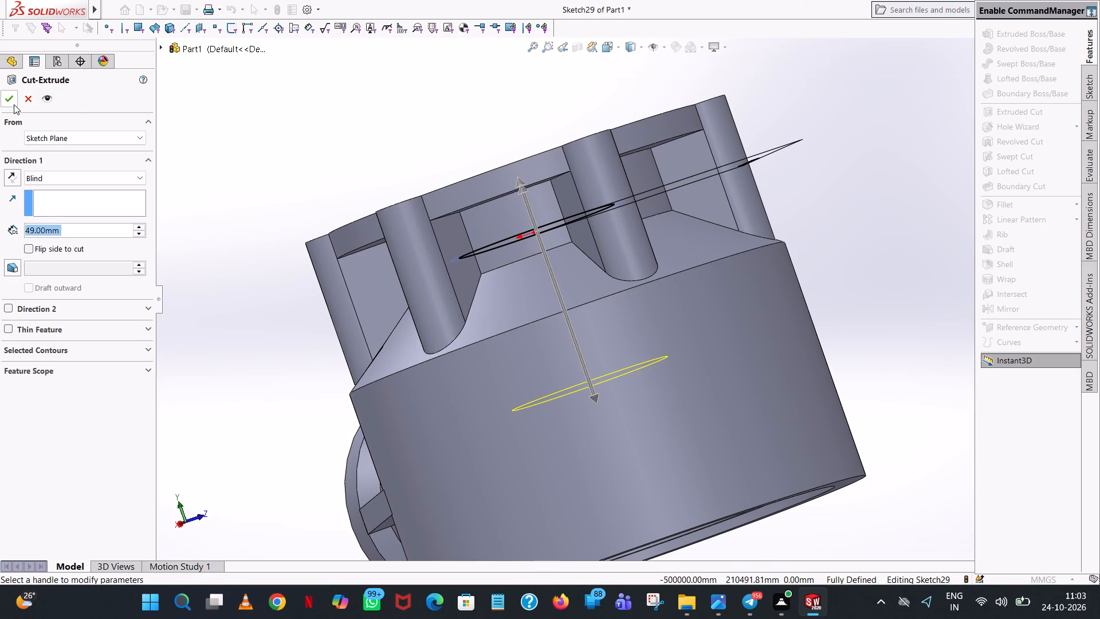
pyautogui.click(13, 104)
pyautogui.click(503, 98)
# Inspect the through bore, underside cavity, side branch and ribs of the part from several directions.
pyautogui.moveTo(504, 98); pyautogui.dragTo(540, 235, button='middle')
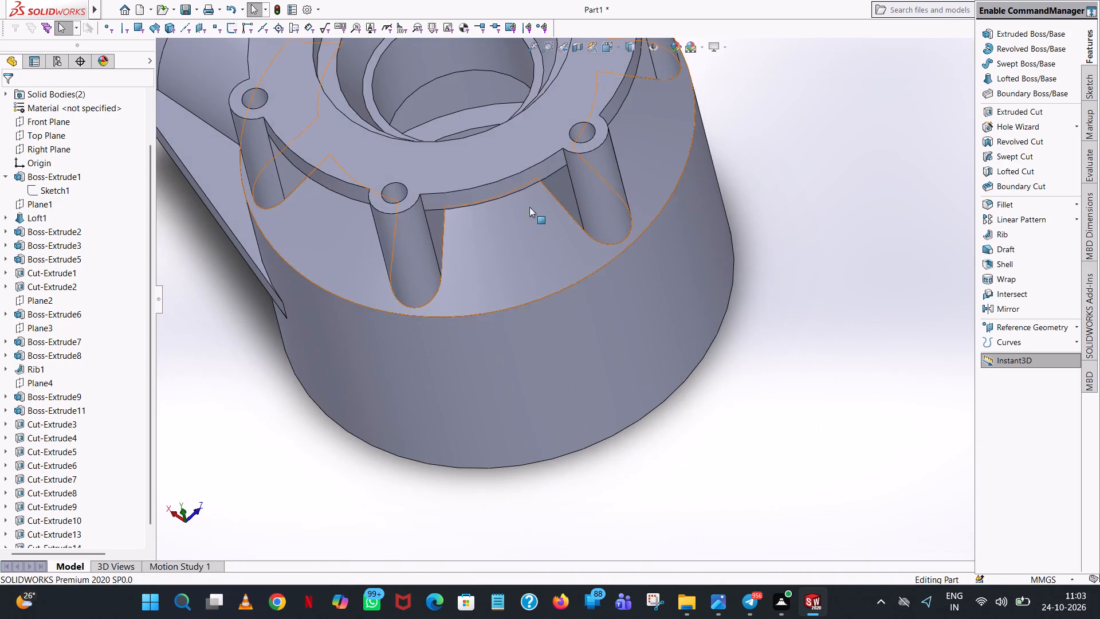
pyautogui.scroll(3, 525, 132)
pyautogui.moveTo(524, 129); pyautogui.dragTo(630, 195, button='middle')
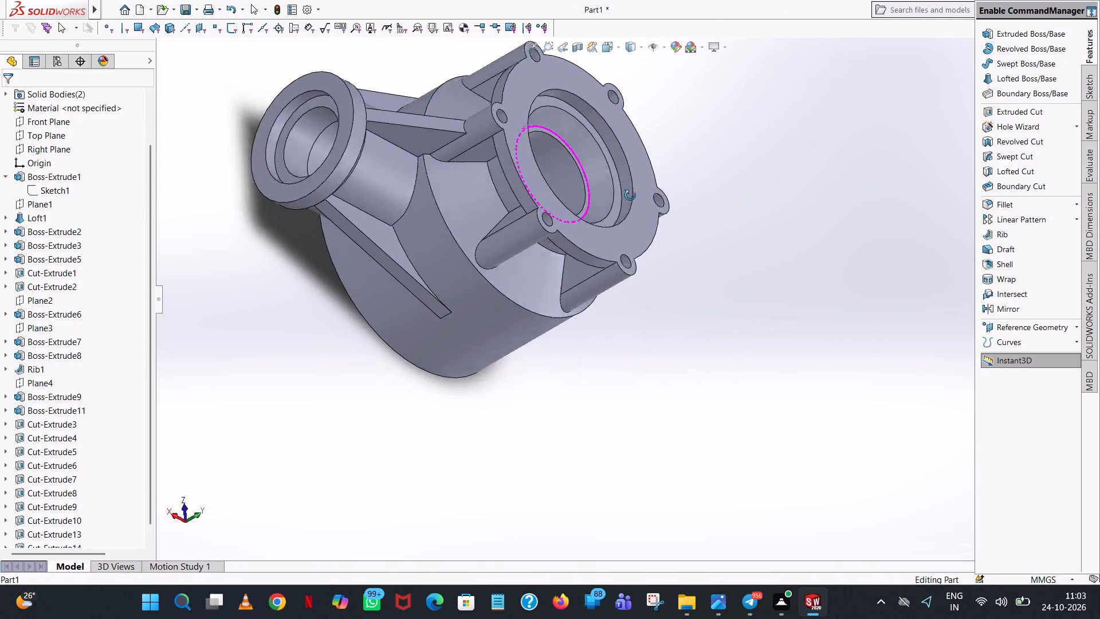
pyautogui.moveTo(630, 195); pyautogui.dragTo(533, 253, button='middle')
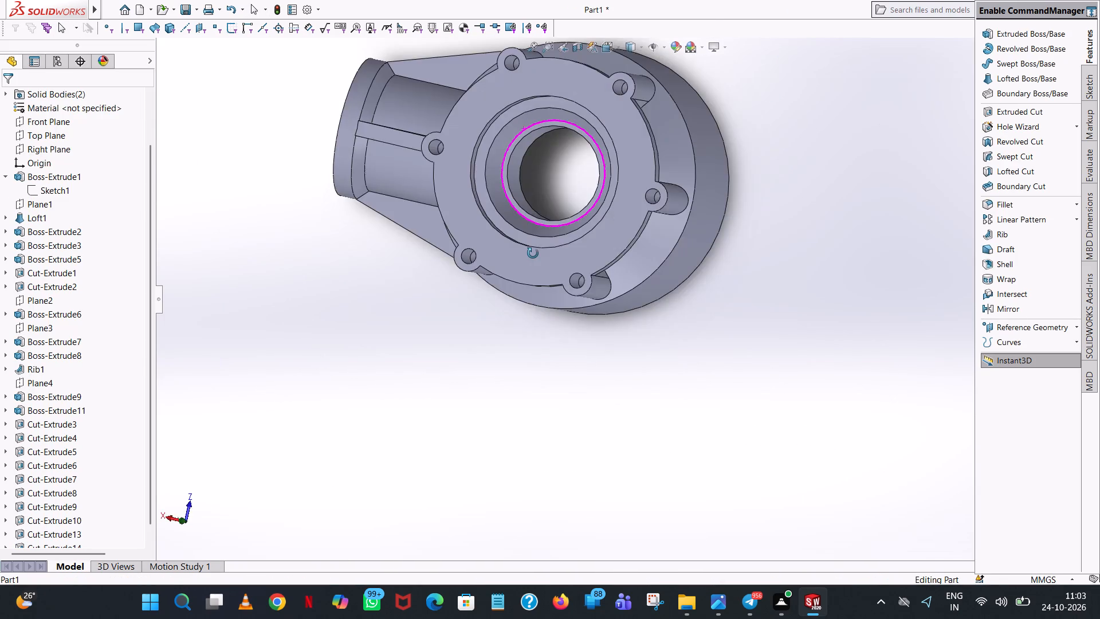
pyautogui.moveTo(533, 253); pyautogui.dragTo(764, 0, button='middle')
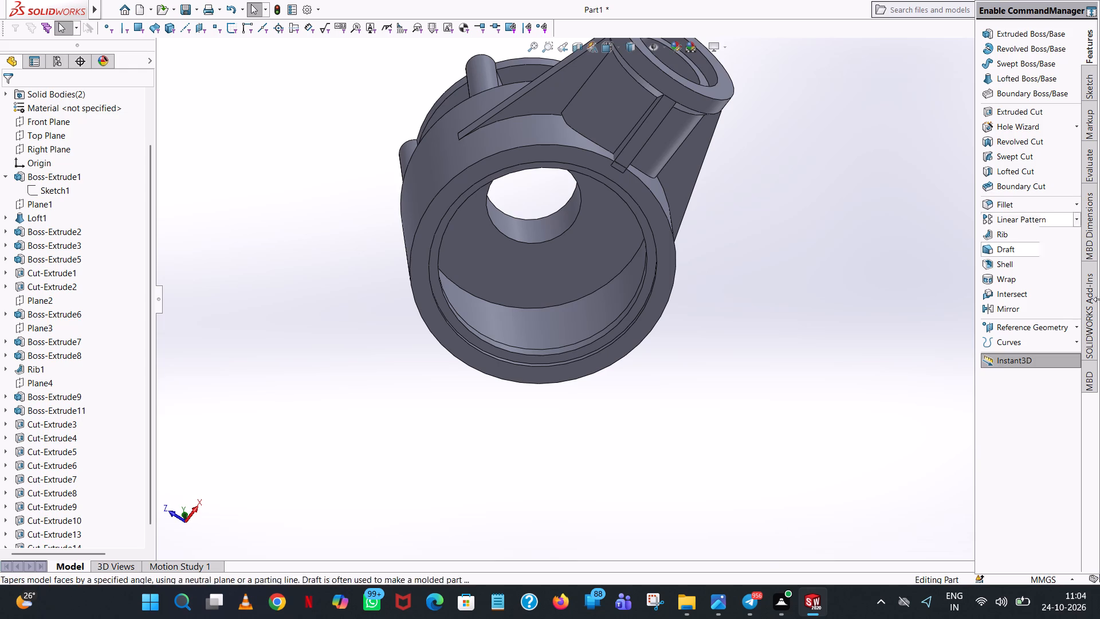
pyautogui.scroll(3, 835, 201)
pyautogui.moveTo(670, 214); pyautogui.dragTo(710, 306, button='middle')
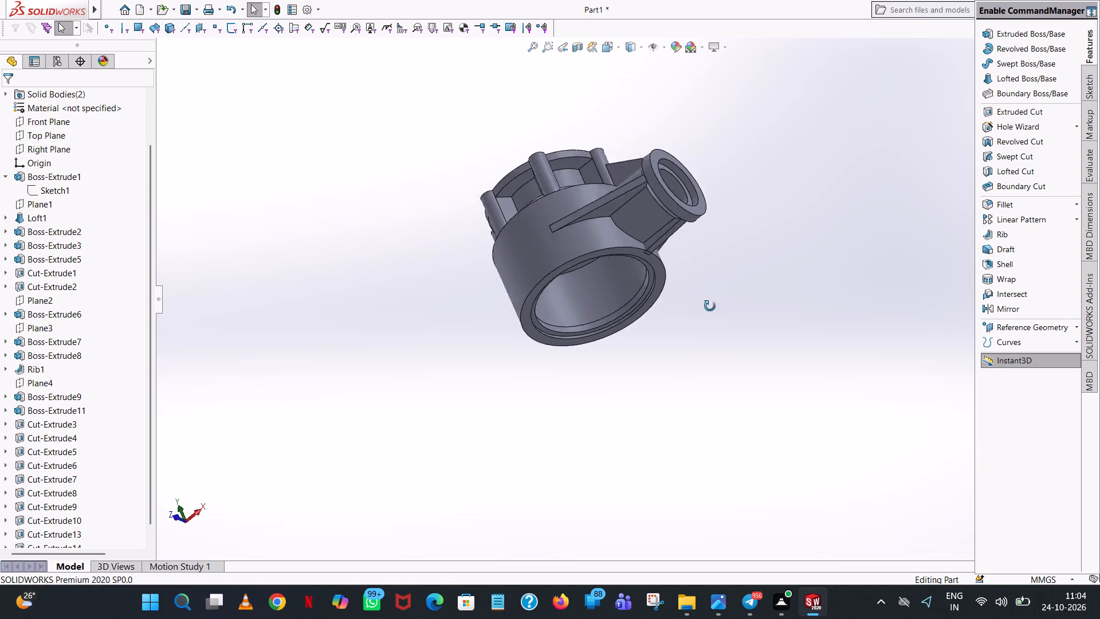
pyautogui.moveTo(710, 306); pyautogui.dragTo(725, 419, button='middle')
pyautogui.moveTo(692, 331); pyautogui.dragTo(870, 153, button='middle')
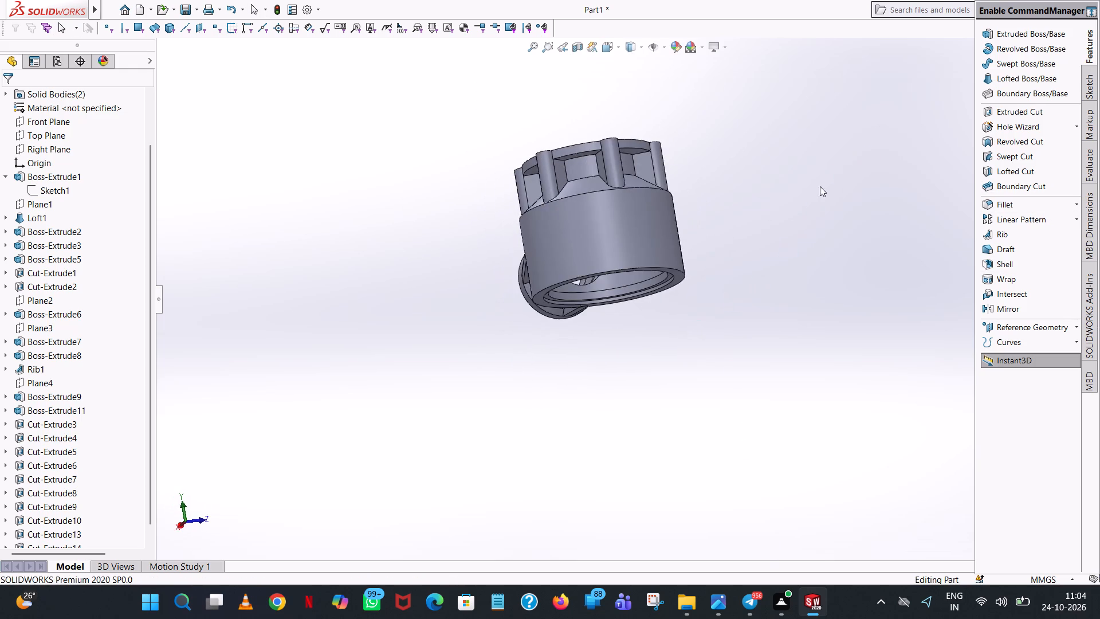
pyautogui.moveTo(716, 225); pyautogui.dragTo(825, 422, button='middle')
pyautogui.scroll(1, 803, 271)
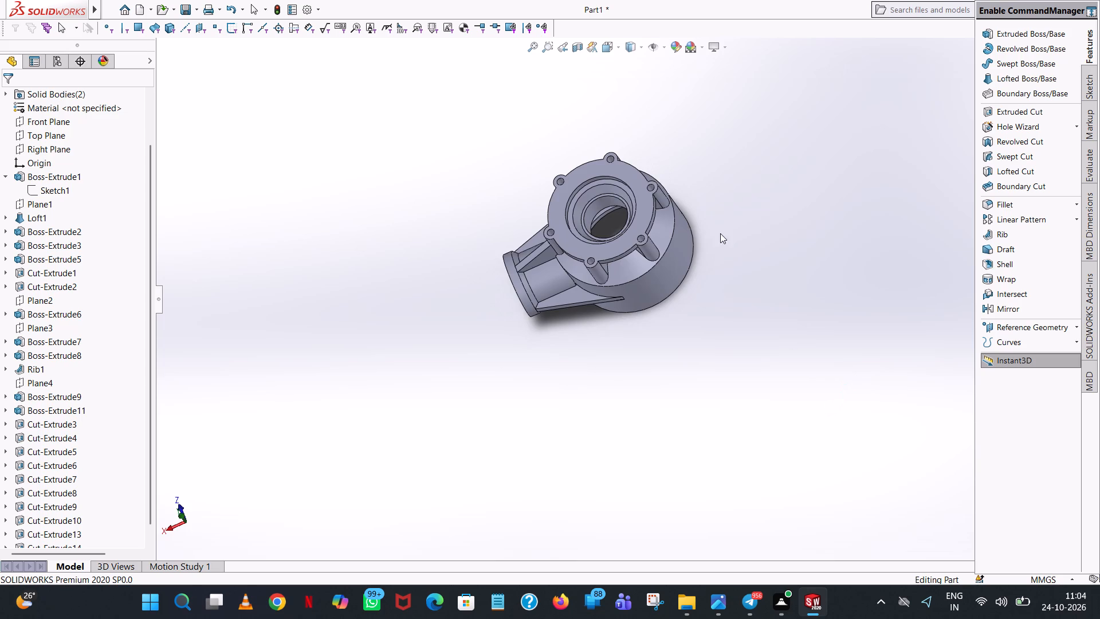
pyautogui.moveTo(726, 250); pyautogui.dragTo(831, 92, button='middle')
pyautogui.scroll(1, 765, 381)
pyautogui.moveTo(643, 254); pyautogui.dragTo(686, 334, button='middle')
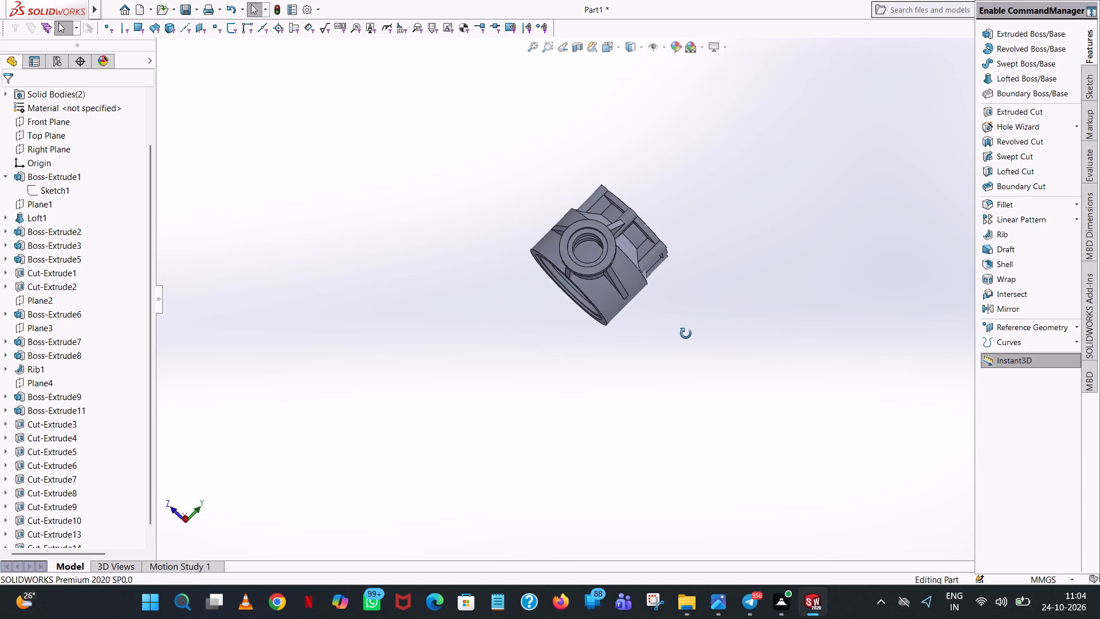
pyautogui.moveTo(686, 334); pyautogui.dragTo(700, 353, button='middle')
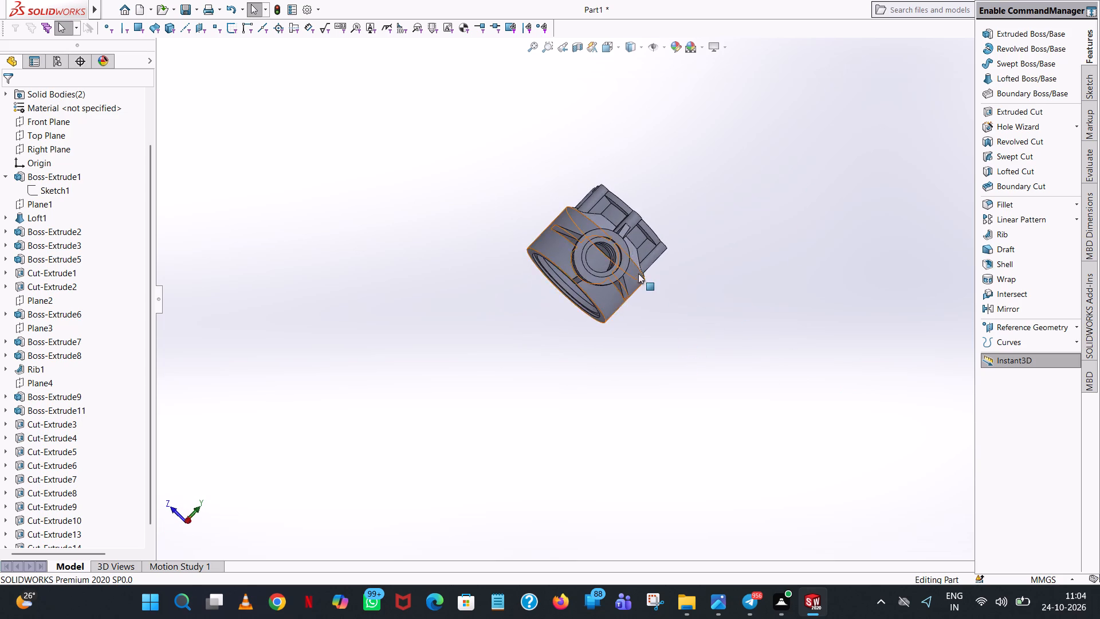
pyautogui.scroll(-7, 632, 271)
pyautogui.scroll(1, 619, 272)
pyautogui.scroll(-1, 619, 272)
pyautogui.moveTo(619, 272); pyautogui.dragTo(620, 269, button='middle')
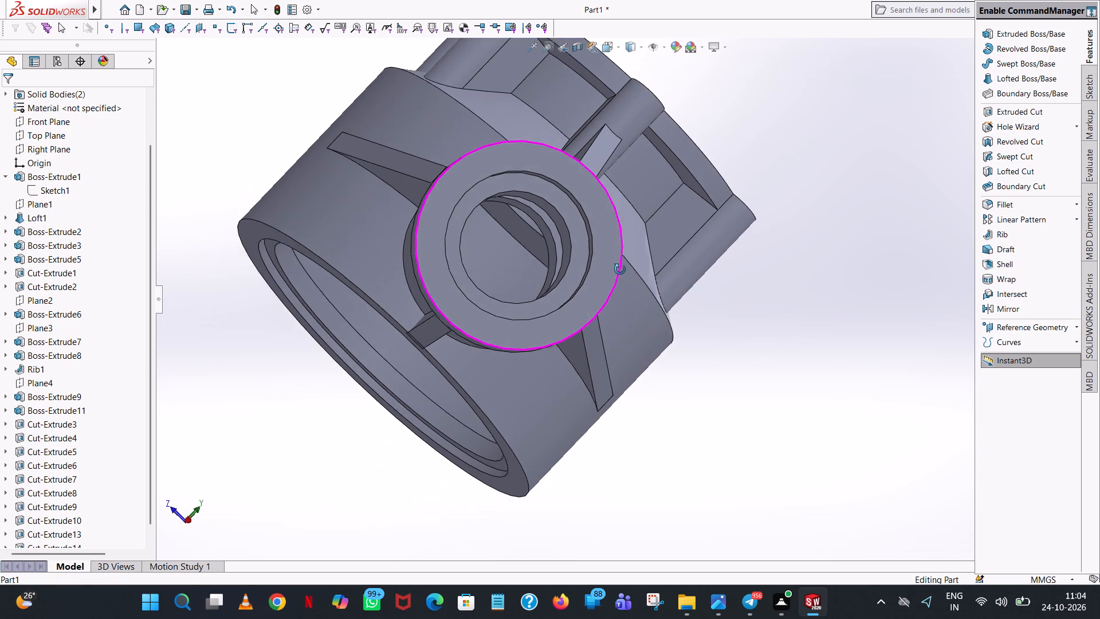
pyautogui.moveTo(620, 269); pyautogui.dragTo(758, 156, button='middle')
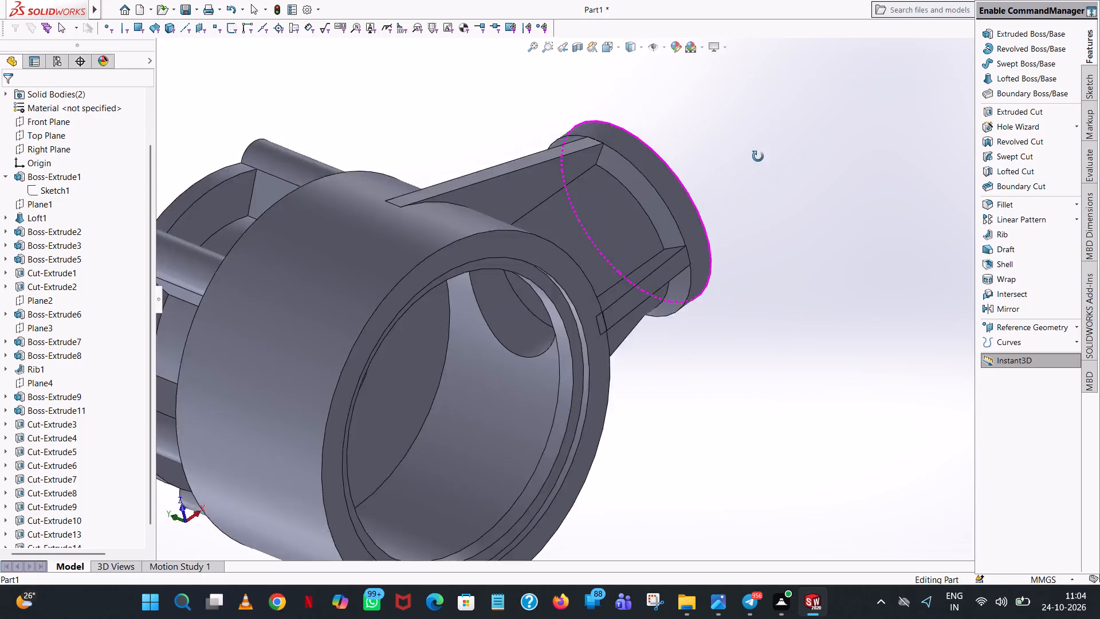
pyautogui.moveTo(758, 156); pyautogui.dragTo(697, 291, button='middle')
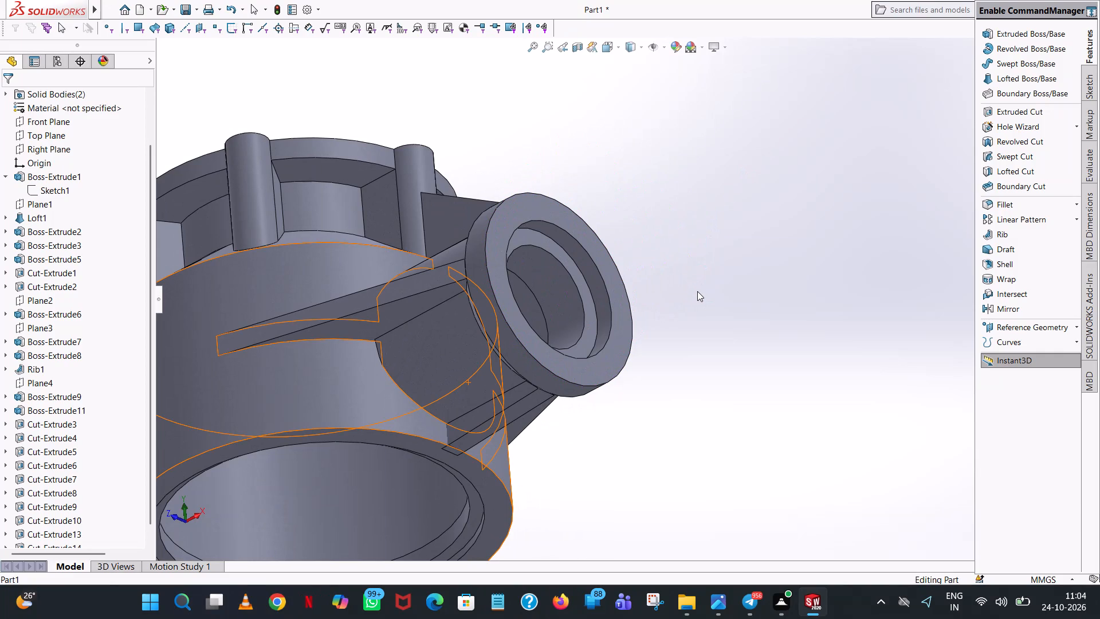
pyautogui.scroll(4, 689, 207)
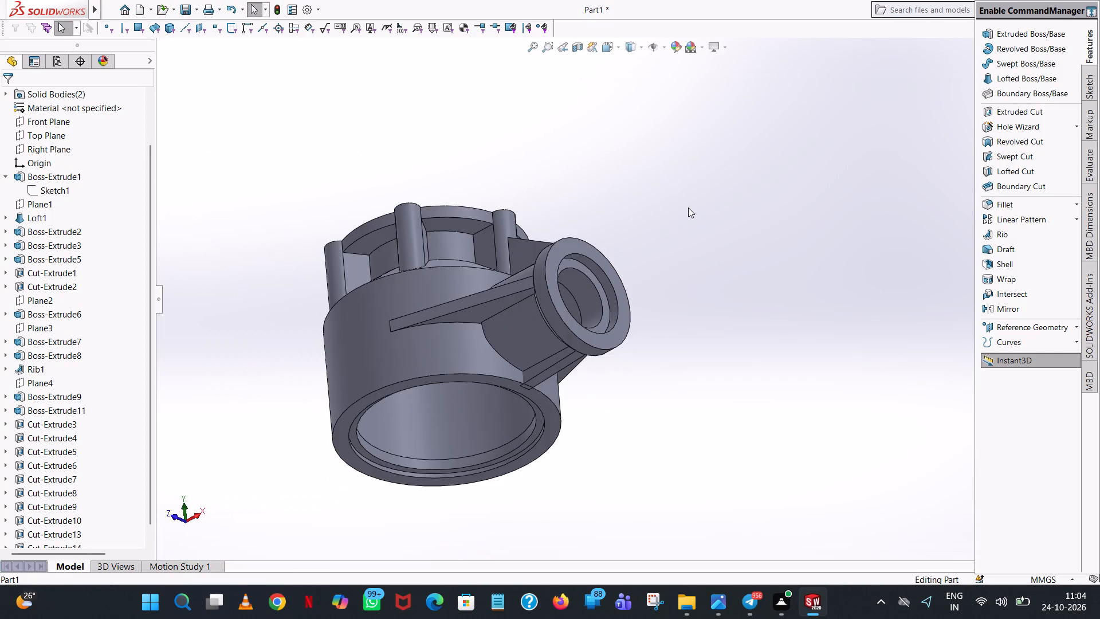
pyautogui.moveTo(686, 210); pyautogui.dragTo(687, 438, button='middle')
pyautogui.scroll(2, 686, 438)
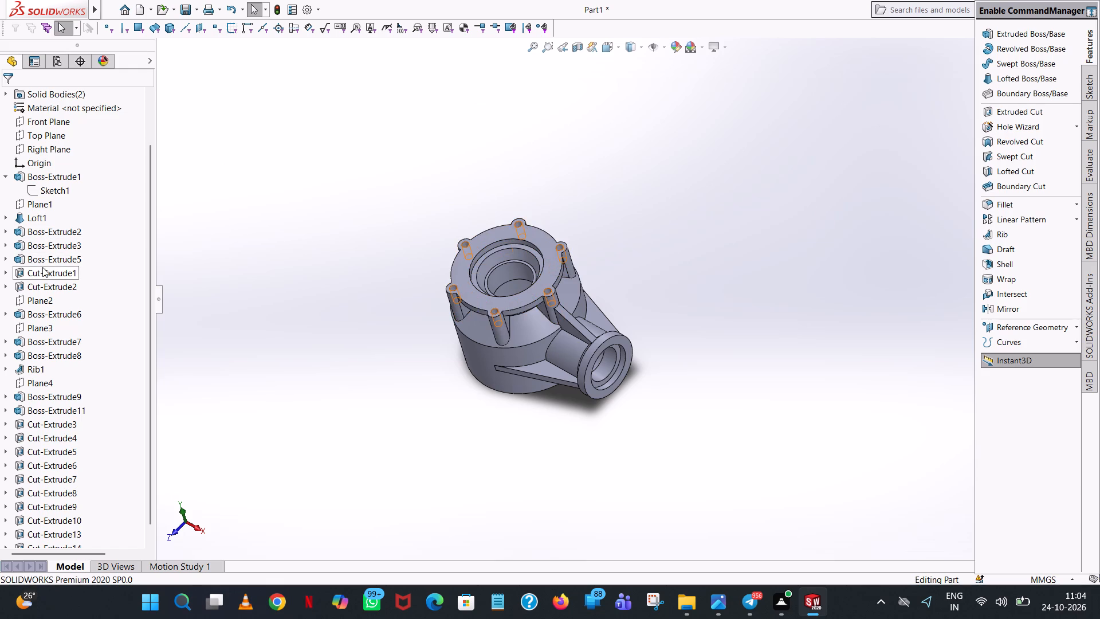
# Create a reference plane parallel to the Front Plane at an offset of 70 mm.
pyautogui.click(49, 124)
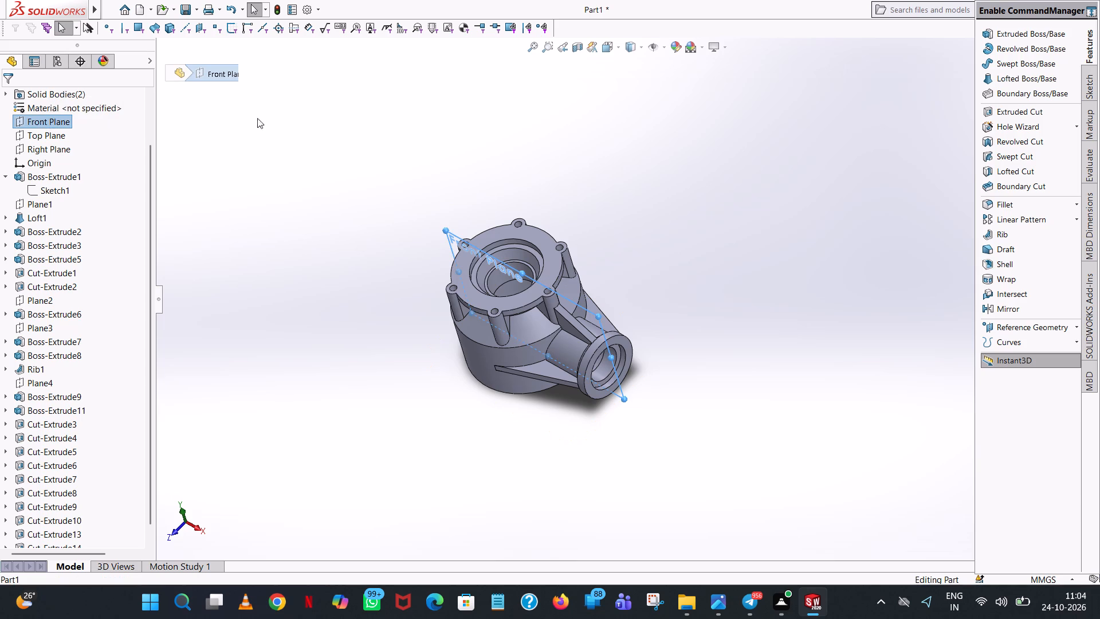
pyautogui.moveTo(547, 168); pyautogui.dragTo(575, 317, button='middle')
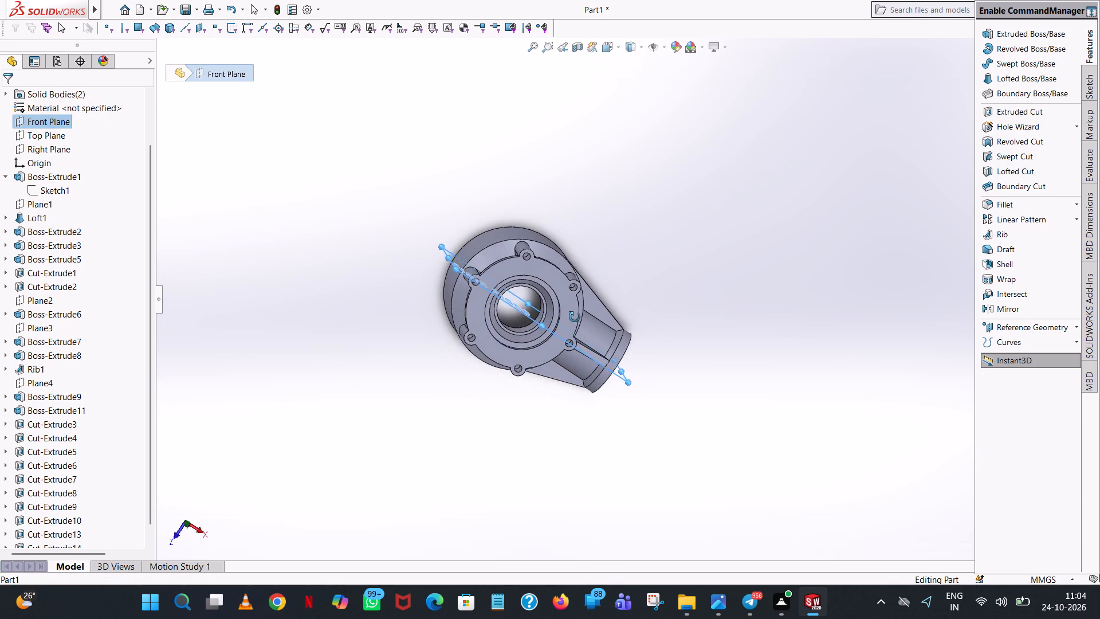
pyautogui.moveTo(575, 317); pyautogui.dragTo(567, 346, button='middle')
pyautogui.scroll(1, 559, 375)
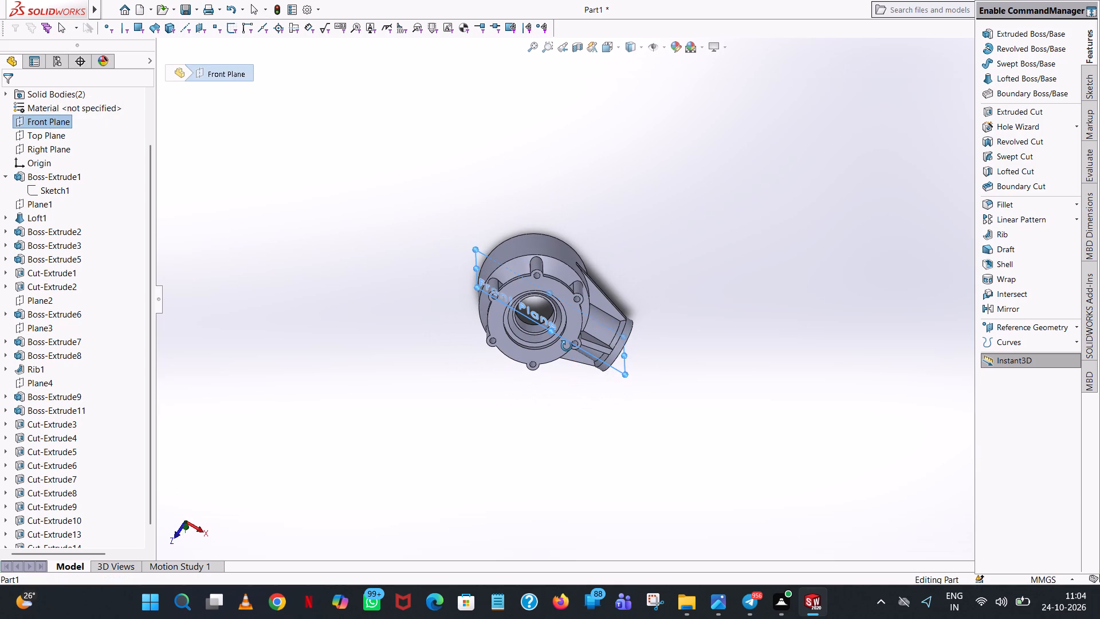
pyautogui.moveTo(567, 346); pyautogui.dragTo(596, 212, button='middle')
pyautogui.moveTo(598, 205); pyautogui.dragTo(583, 188, button='middle')
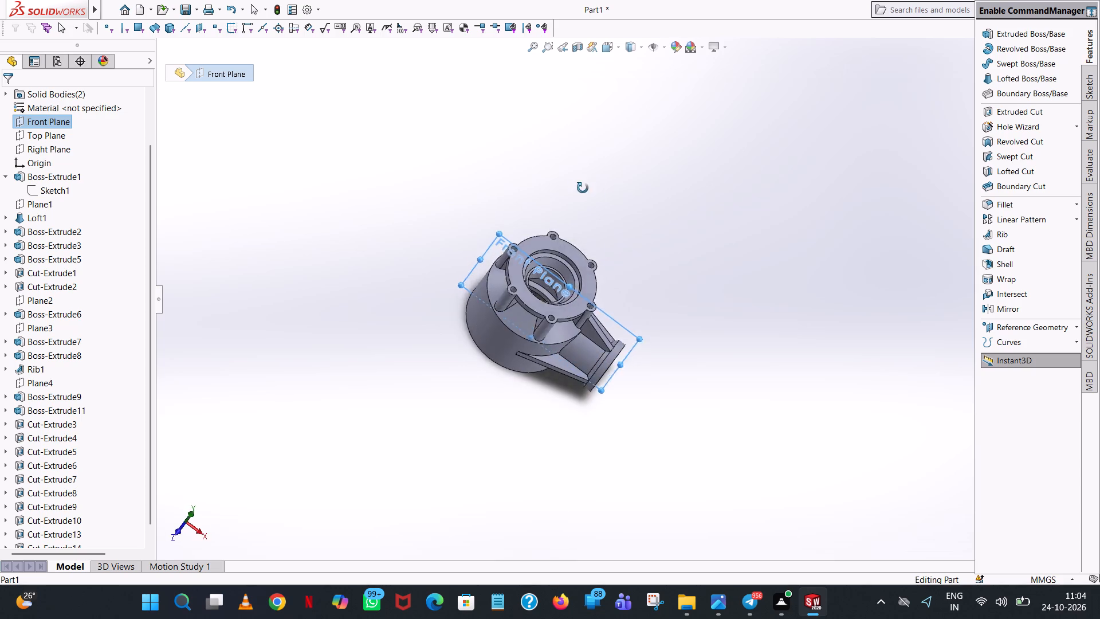
pyautogui.moveTo(583, 188); pyautogui.dragTo(548, 271, button='middle')
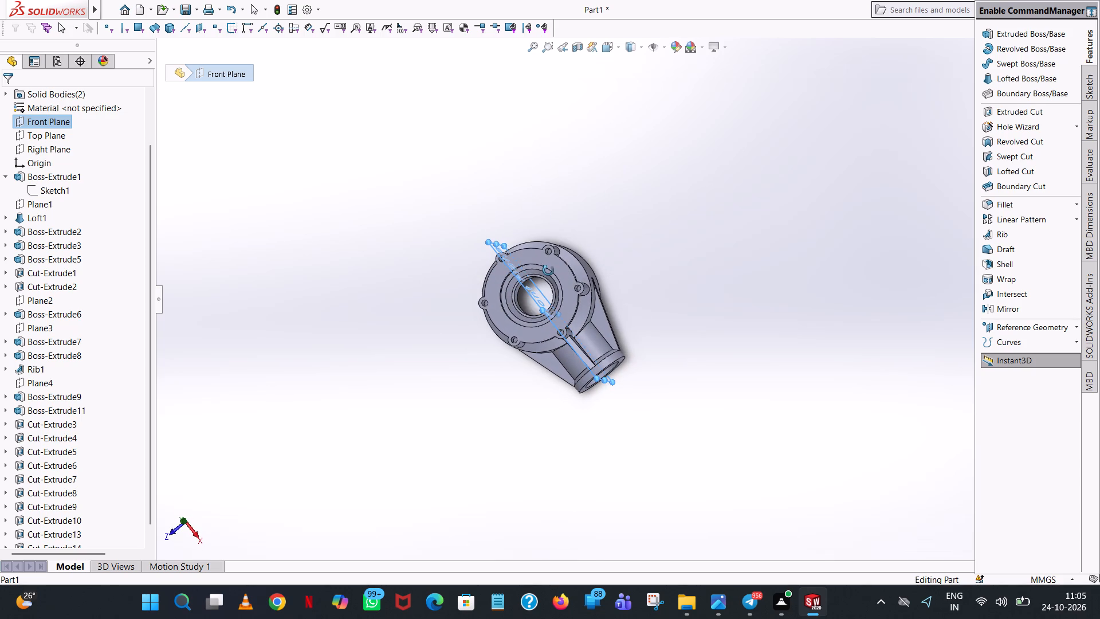
pyautogui.moveTo(548, 271); pyautogui.dragTo(575, 312, button='middle')
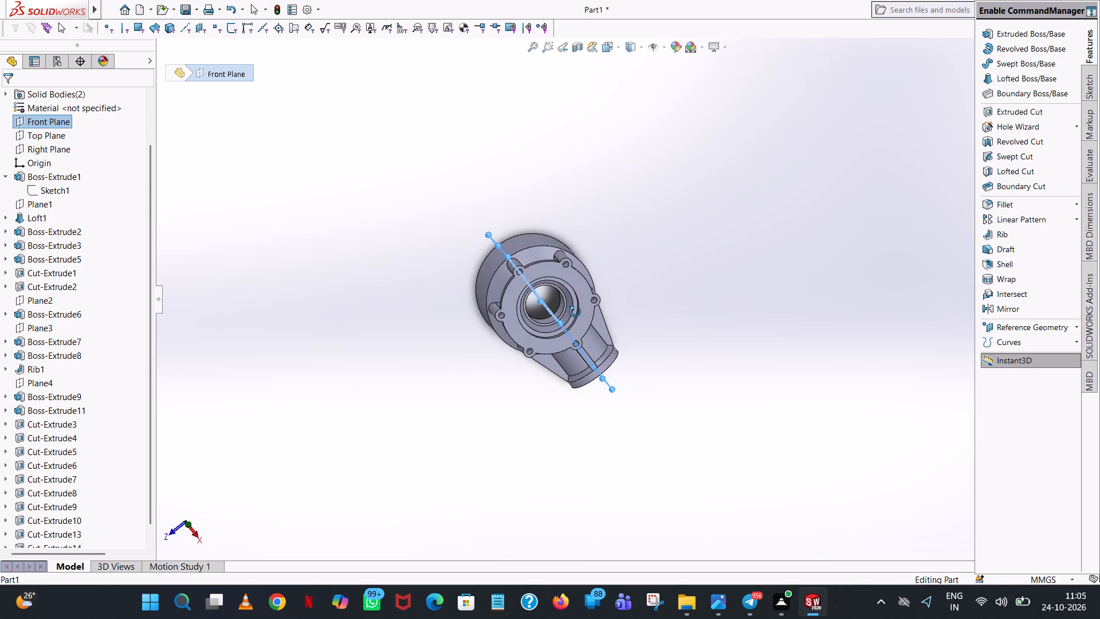
pyautogui.moveTo(575, 312); pyautogui.dragTo(565, 285, button='middle')
pyautogui.scroll(1, 565, 285)
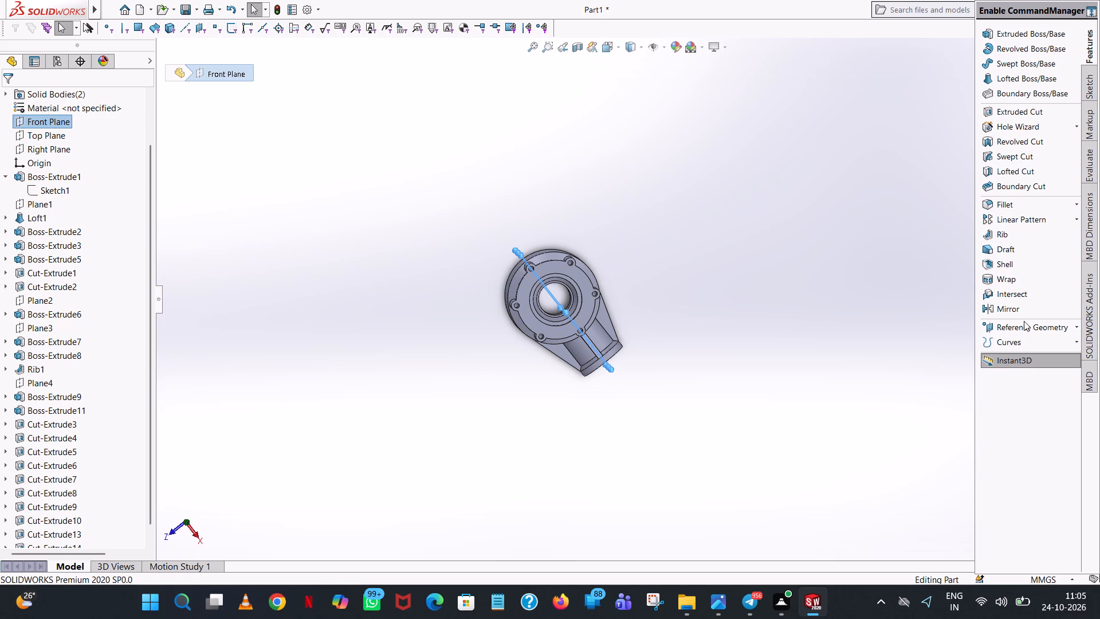
pyautogui.click(1019, 327)
pyautogui.click(1008, 334)
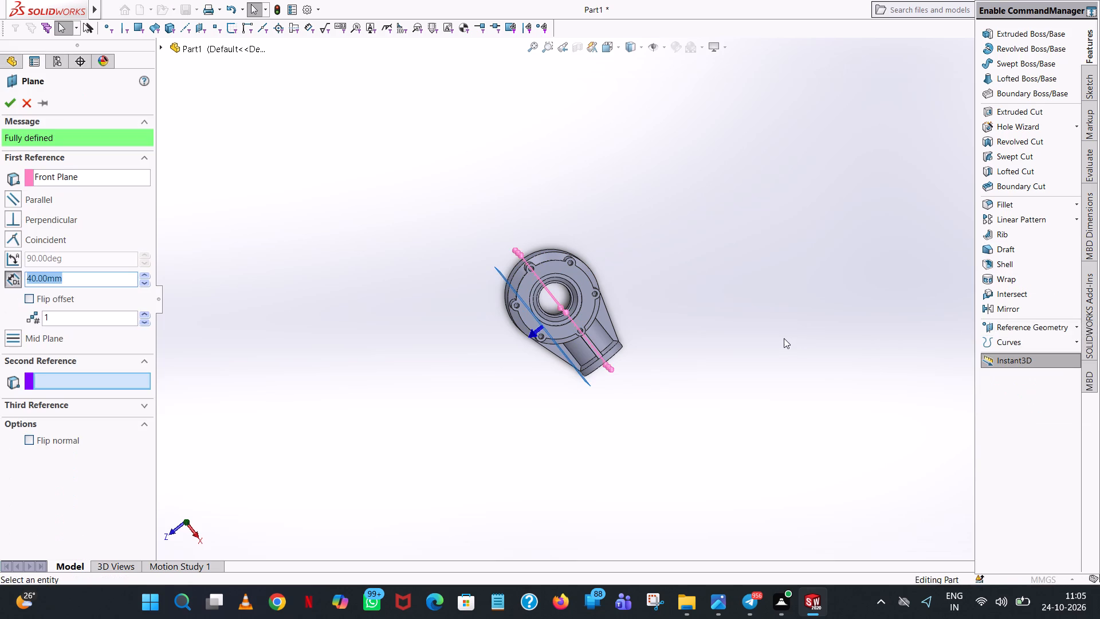
pyautogui.moveTo(783, 337); pyautogui.dragTo(781, 205, button='middle')
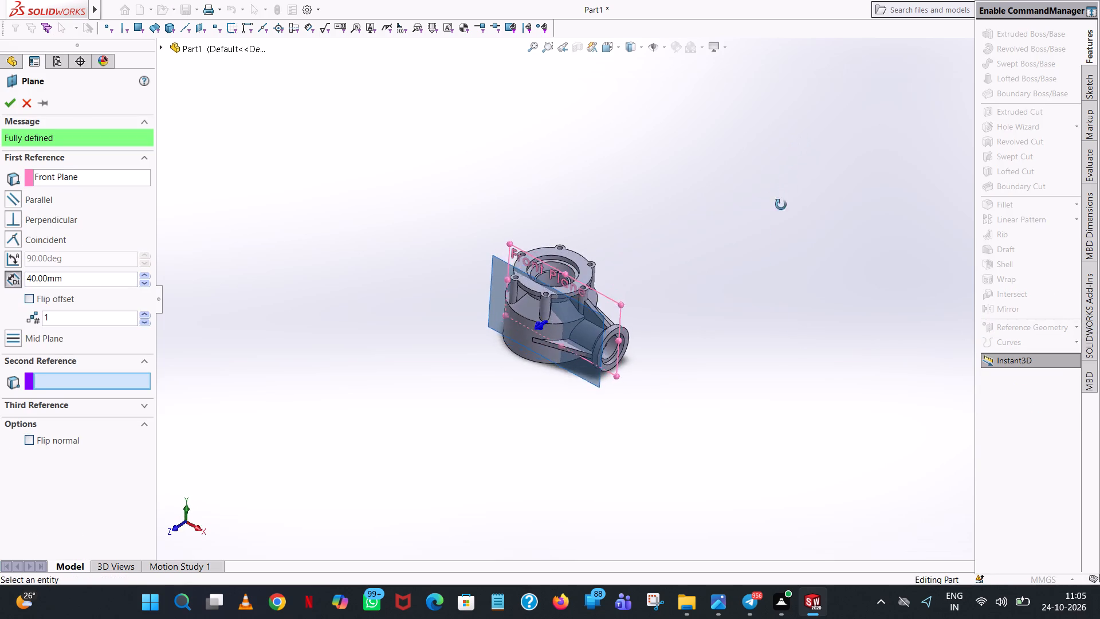
pyautogui.moveTo(781, 205); pyautogui.dragTo(768, 281, button='middle')
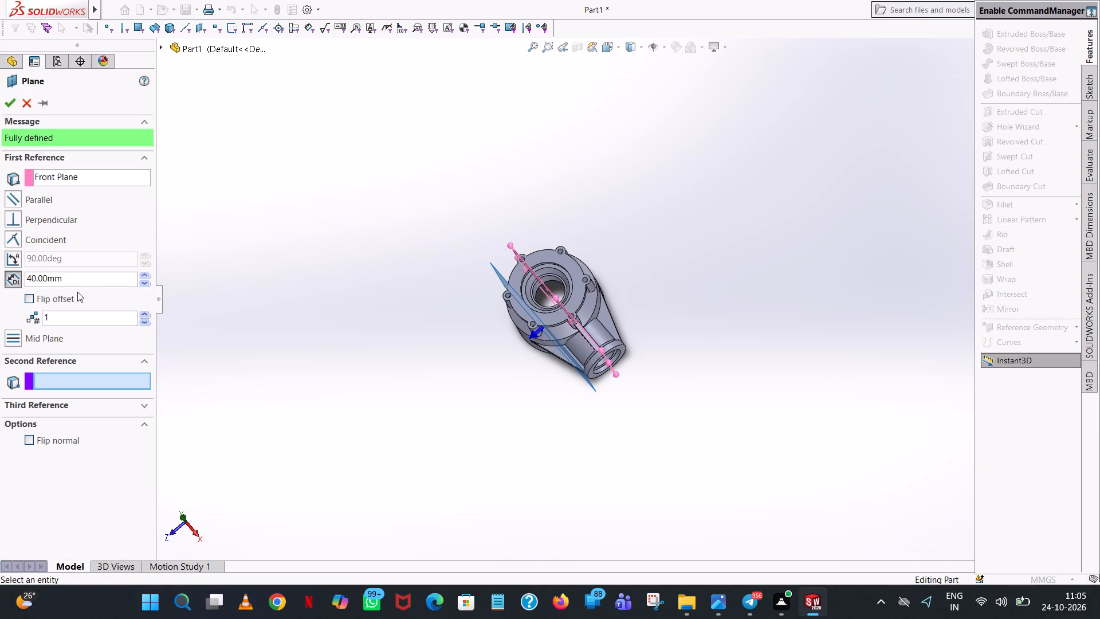
pyautogui.click(145, 275)
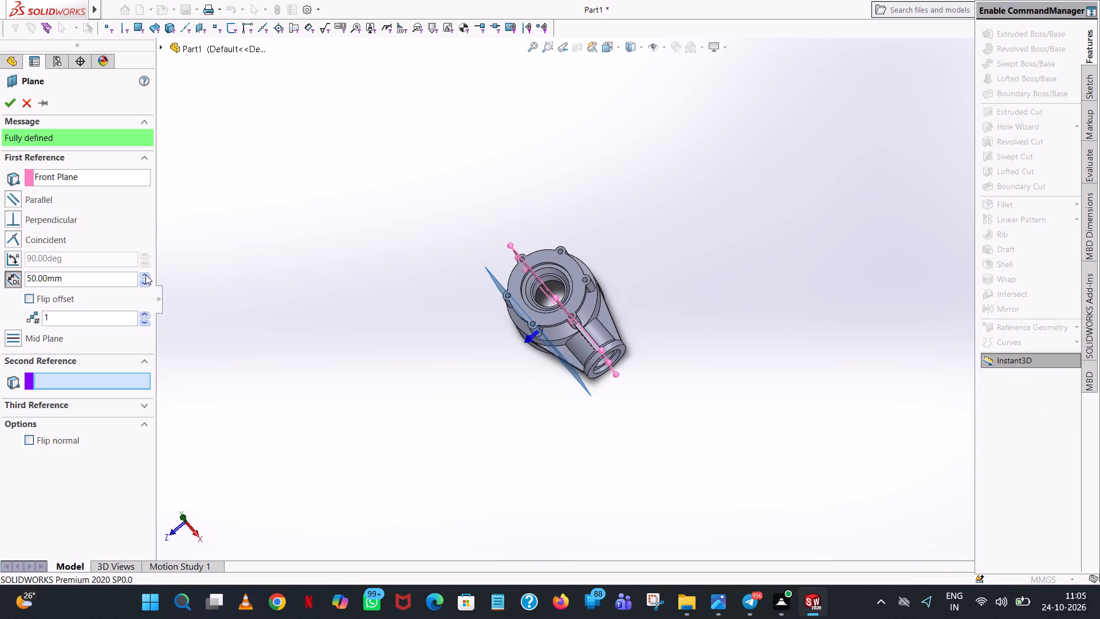
pyautogui.click(146, 275)
pyautogui.scroll(-5, 470, 304)
pyautogui.moveTo(768, 428); pyautogui.dragTo(773, 366, button='middle')
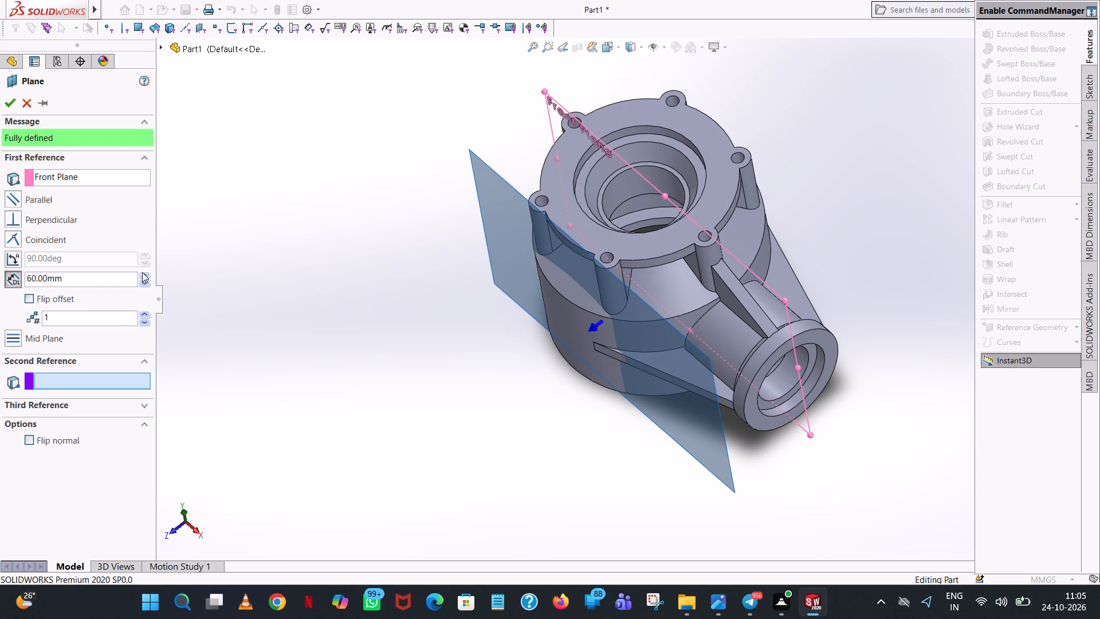
pyautogui.click(142, 272)
pyautogui.scroll(1, 382, 377)
pyautogui.moveTo(382, 377); pyautogui.dragTo(335, 324, button='middle')
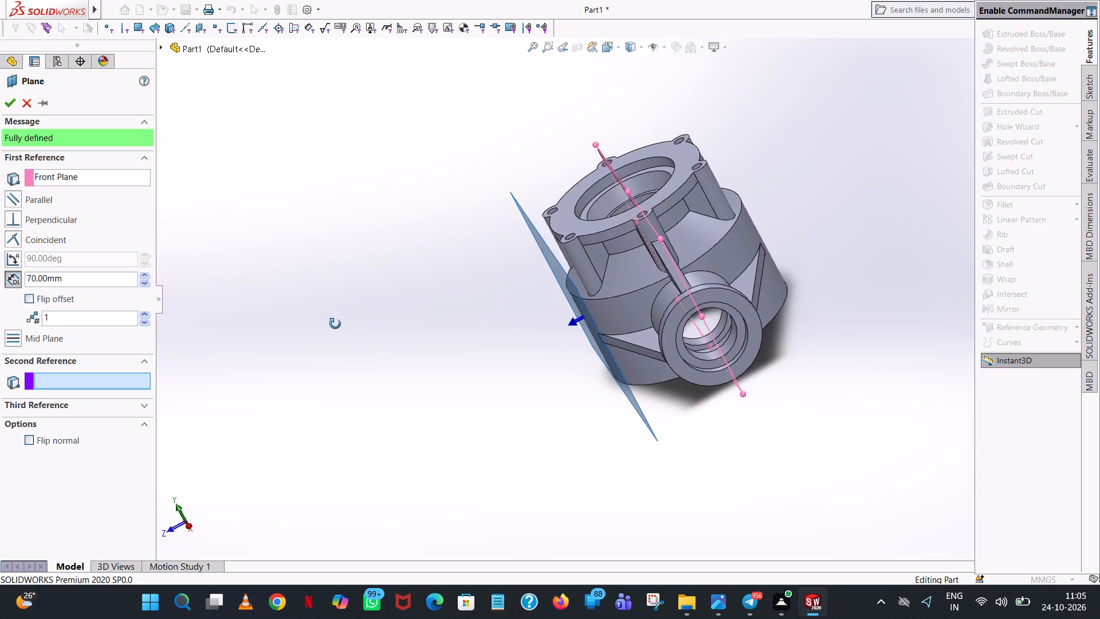
pyautogui.moveTo(335, 324); pyautogui.dragTo(351, 326, button='middle')
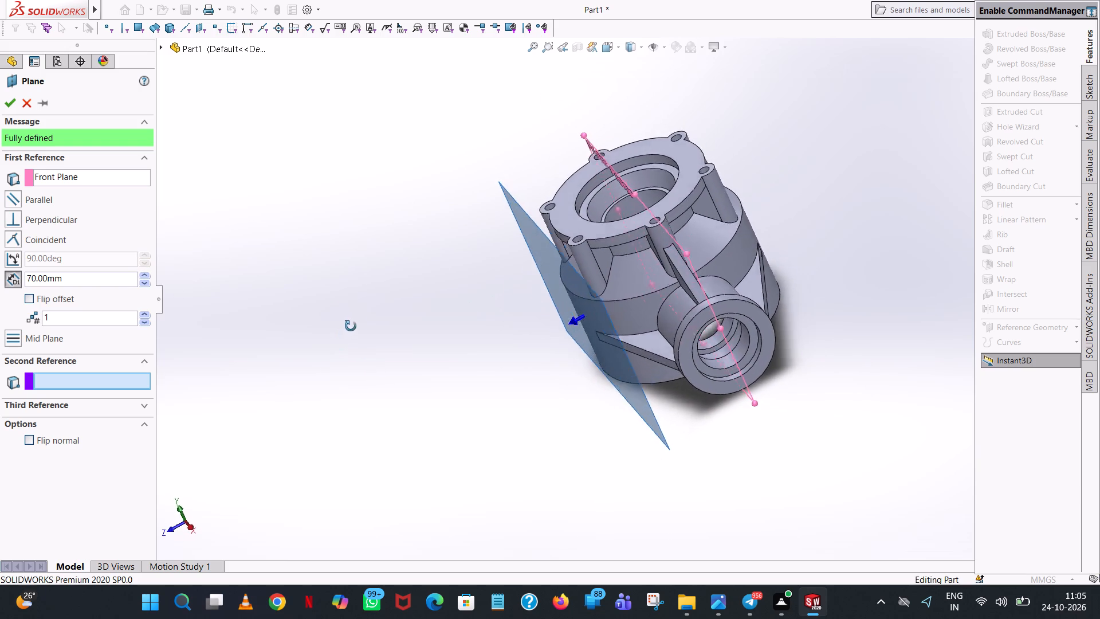
pyautogui.moveTo(351, 326); pyautogui.dragTo(435, 244, button='middle')
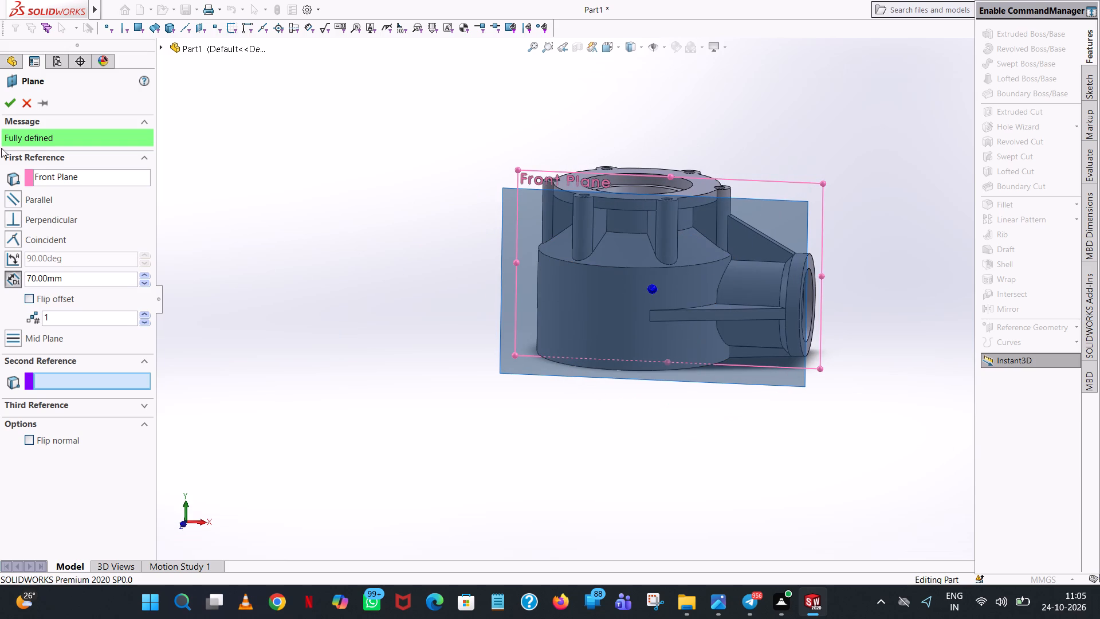
pyautogui.click(9, 105)
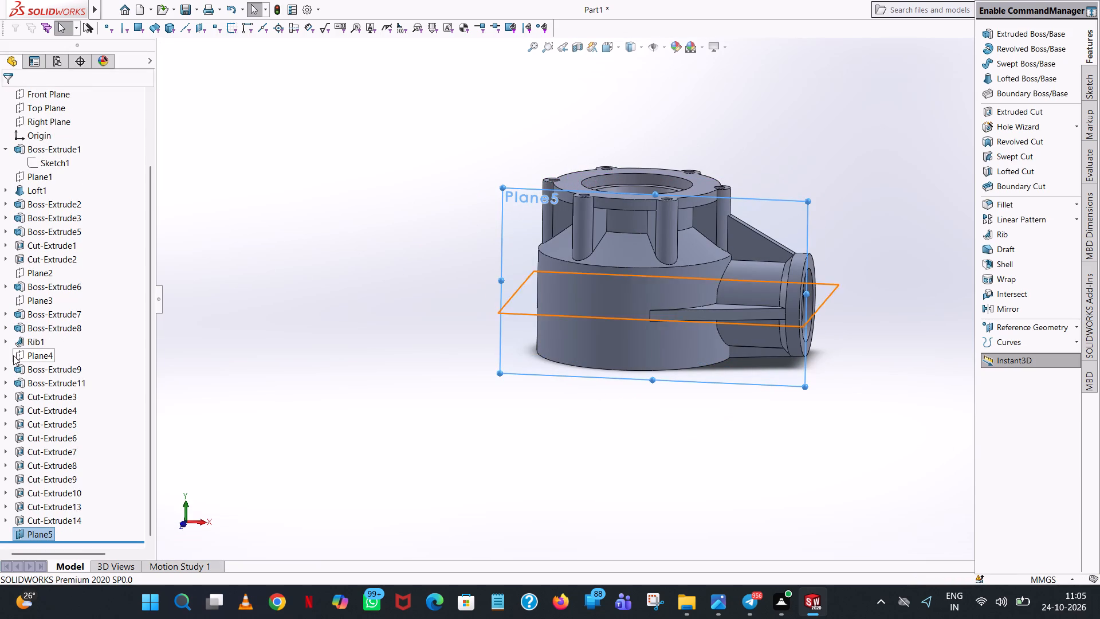
# Start a sketch on the reference plane offset 70 mm from the Front Plane, seen from the front.
pyautogui.click(24, 530)
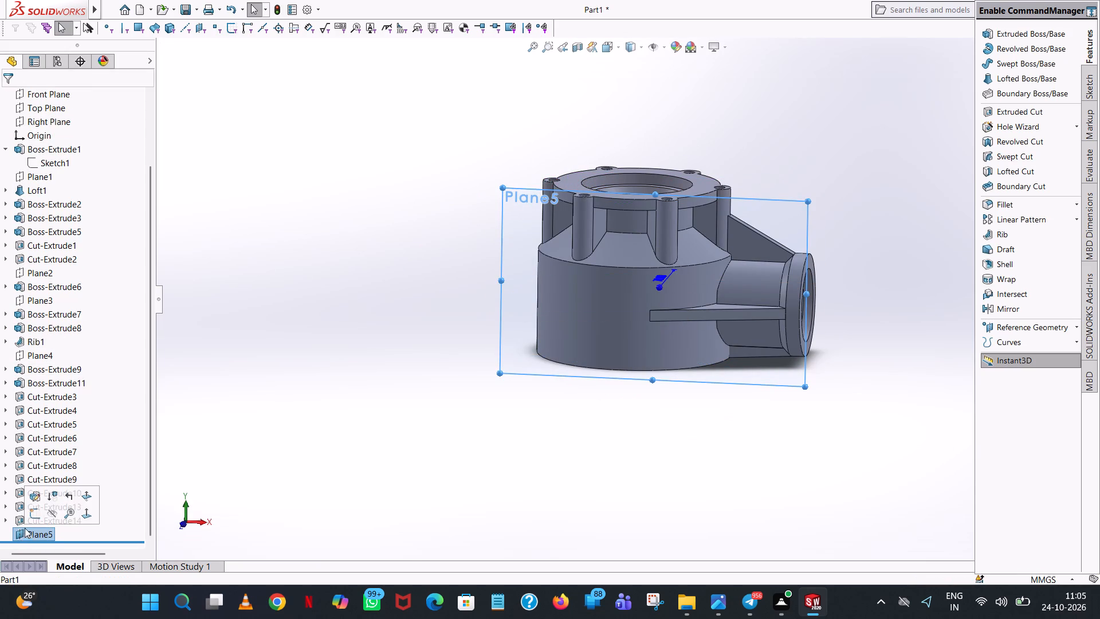
pyautogui.click(32, 515)
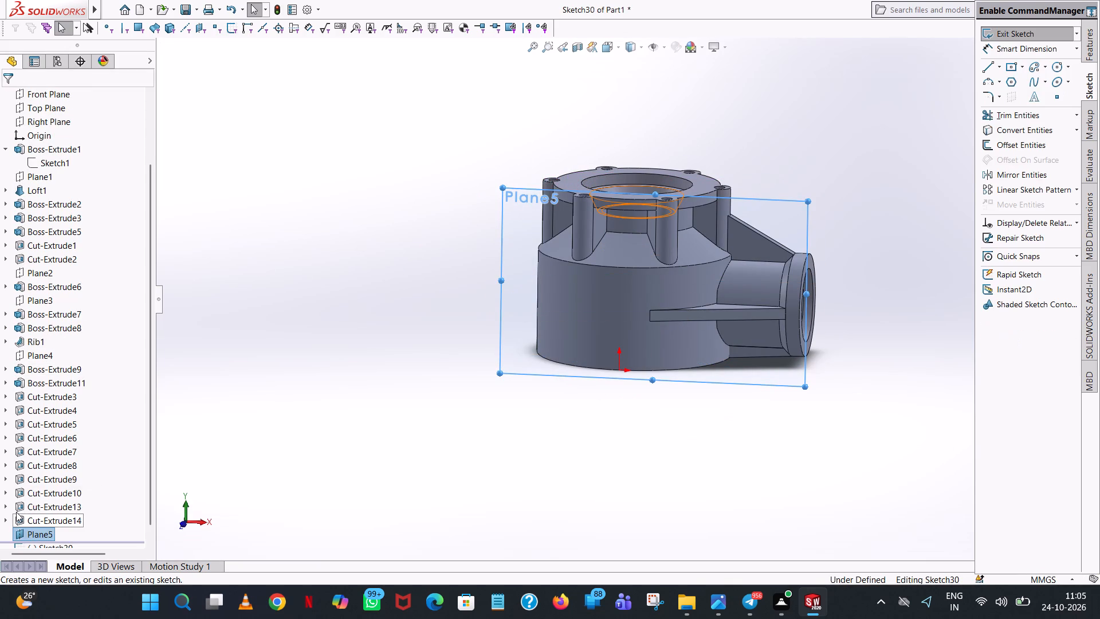
pyautogui.click(619, 43)
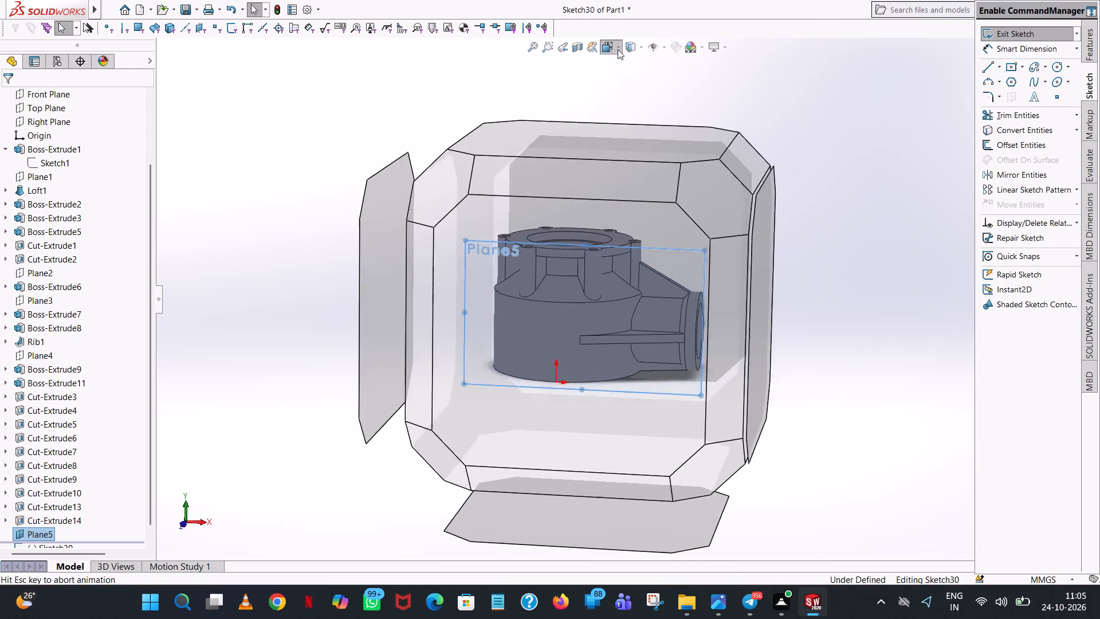
pyautogui.click(667, 112)
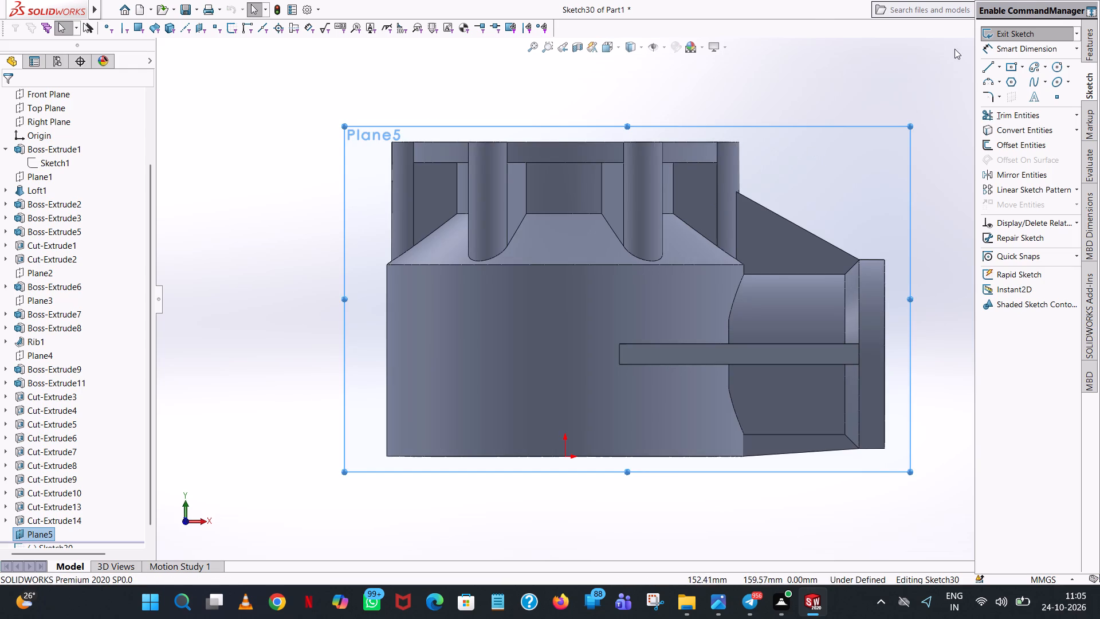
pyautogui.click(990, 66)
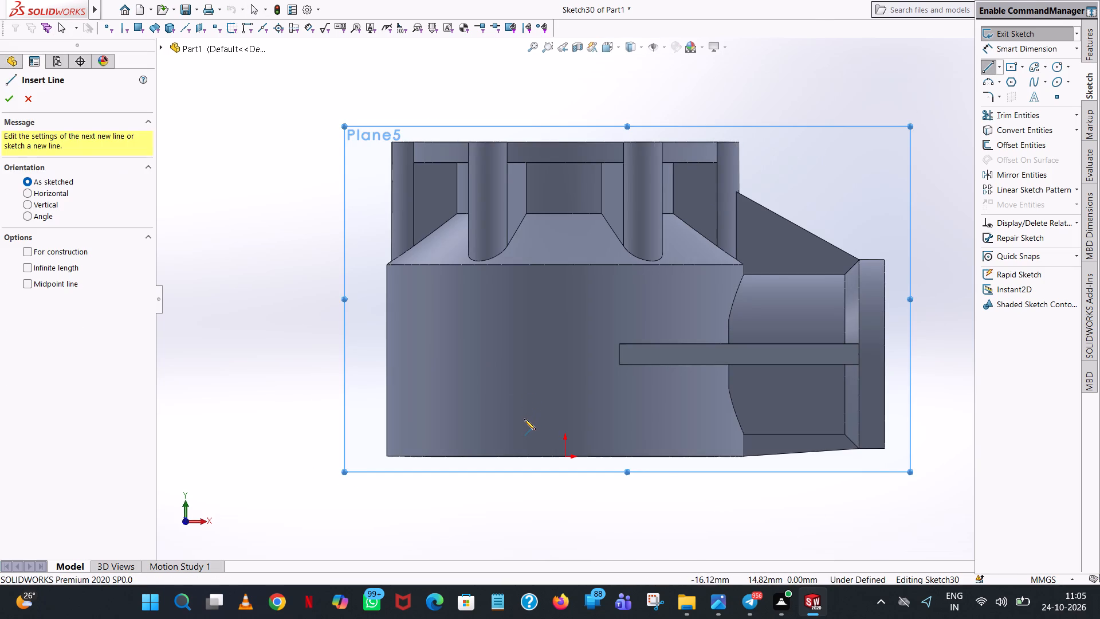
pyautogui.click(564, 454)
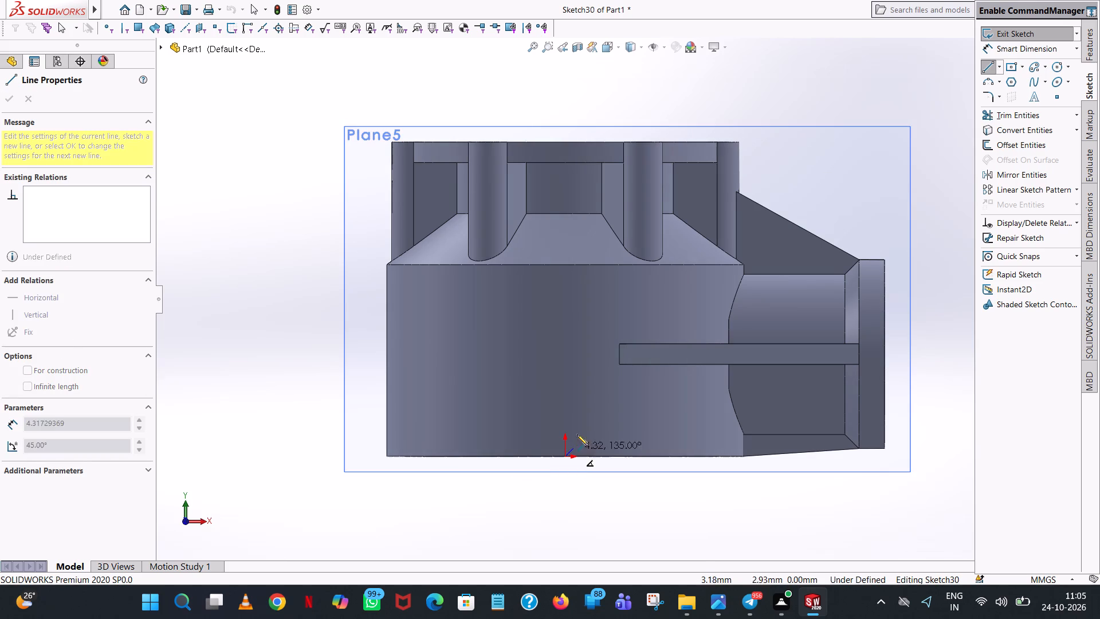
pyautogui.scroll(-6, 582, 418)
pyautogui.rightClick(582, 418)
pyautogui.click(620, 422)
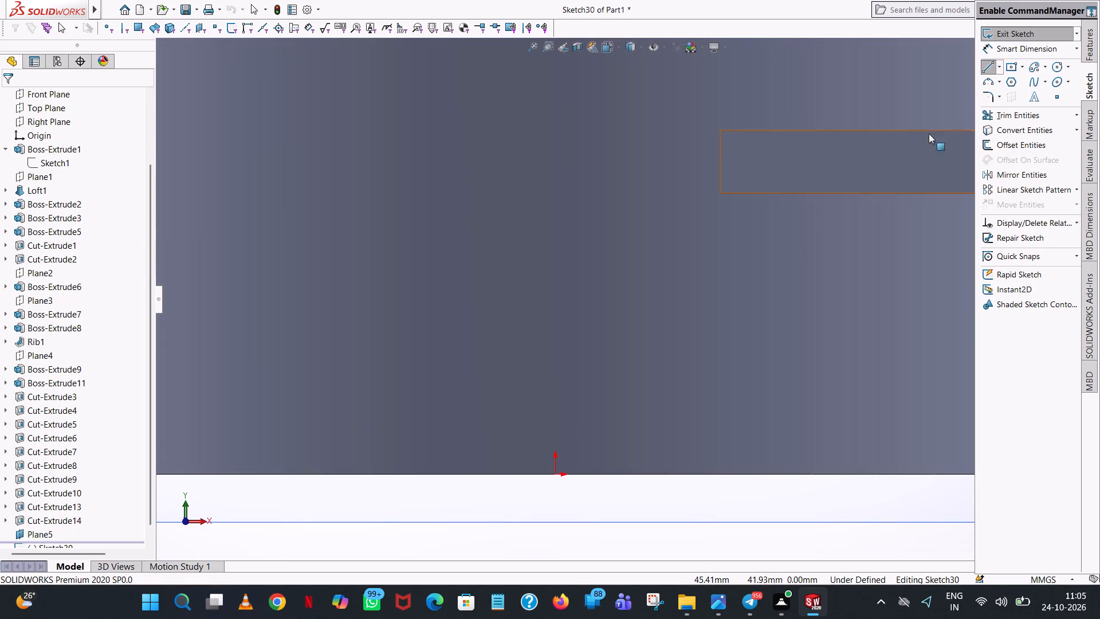
# Draw a 25 mm vertical guide line up from the origin and a 45/2 mm horizontal guide line rightward from its upper end.
pyautogui.click(990, 66)
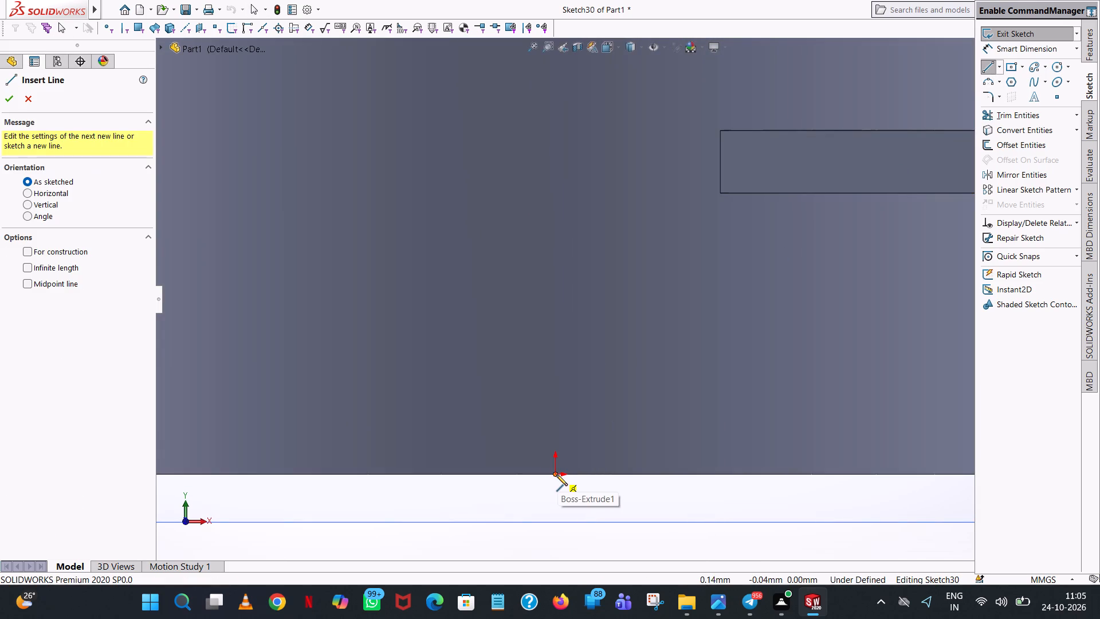
pyautogui.click(556, 475)
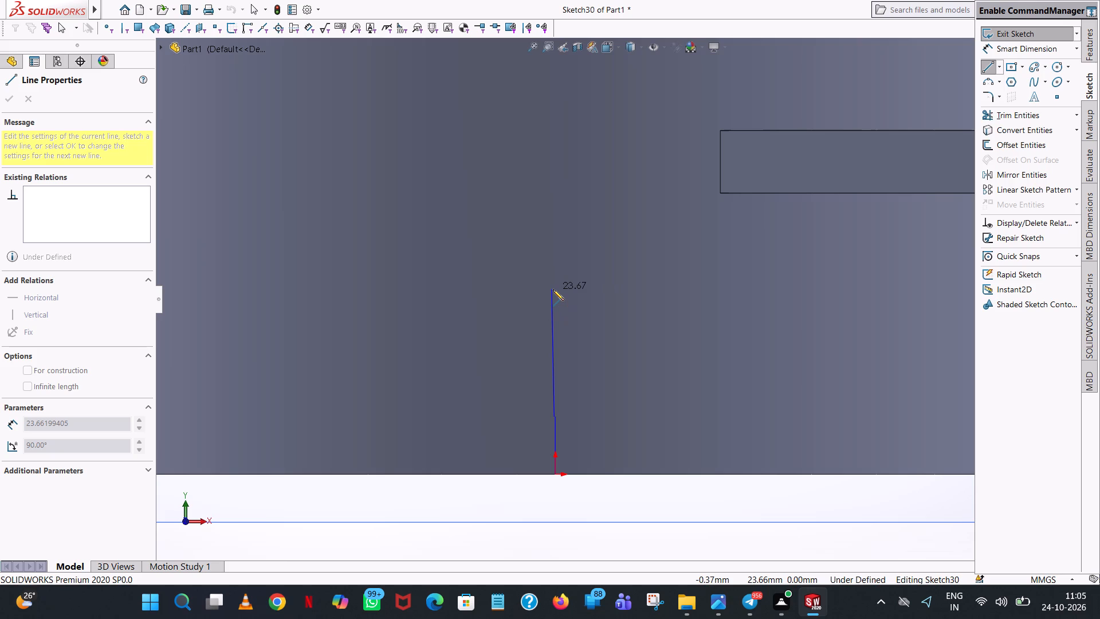
pyautogui.click(553, 289)
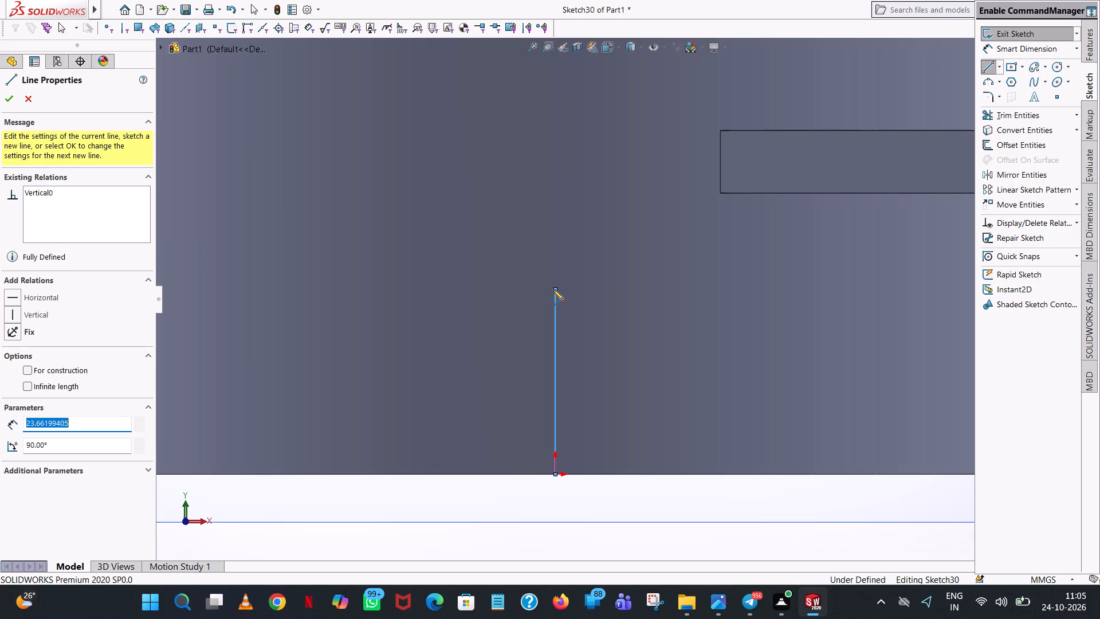
pyautogui.write('25')
pyautogui.press('Return')
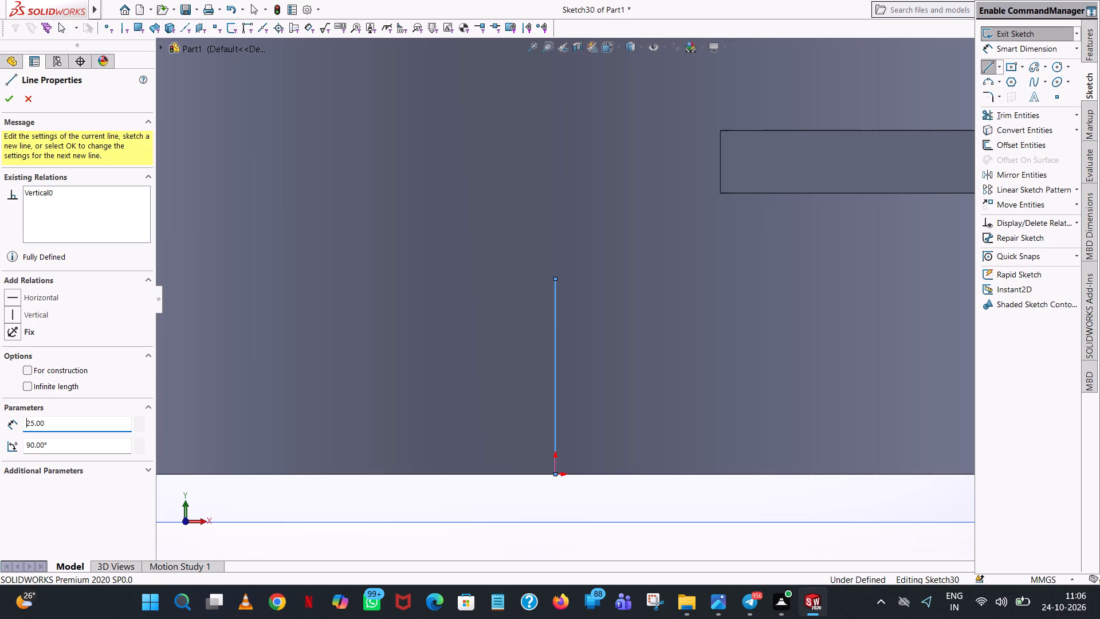
pyautogui.click(681, 280)
pyautogui.write('45/2')
pyautogui.press('Return')
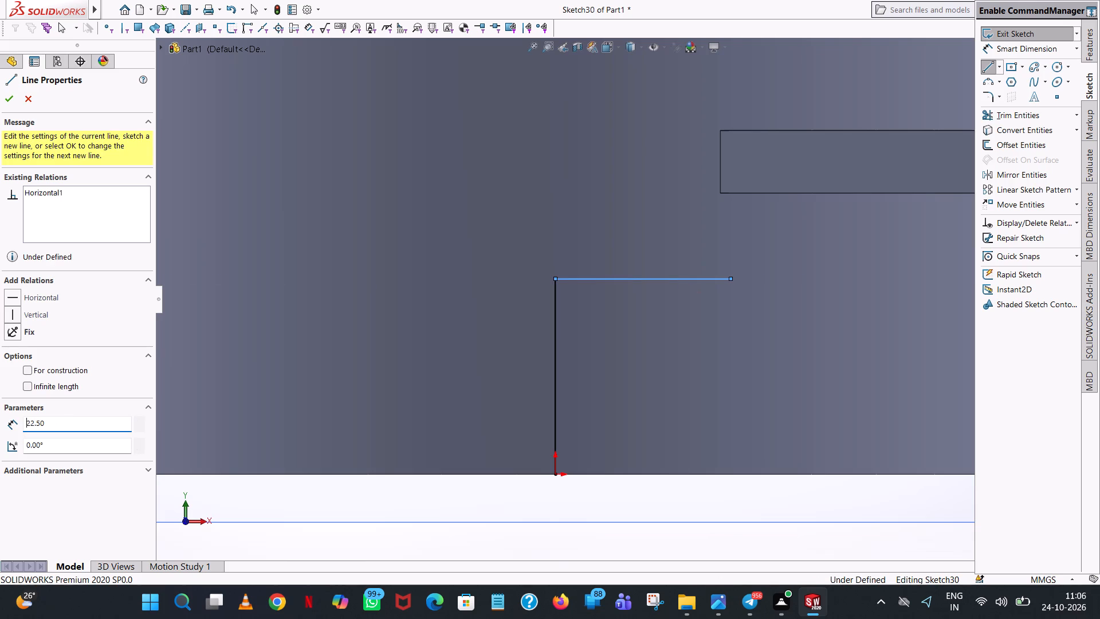
# Continue the line chain from the guide line's end into a closed 45 mm by 20 mm rectangle centred above the origin.
pyautogui.click(729, 350)
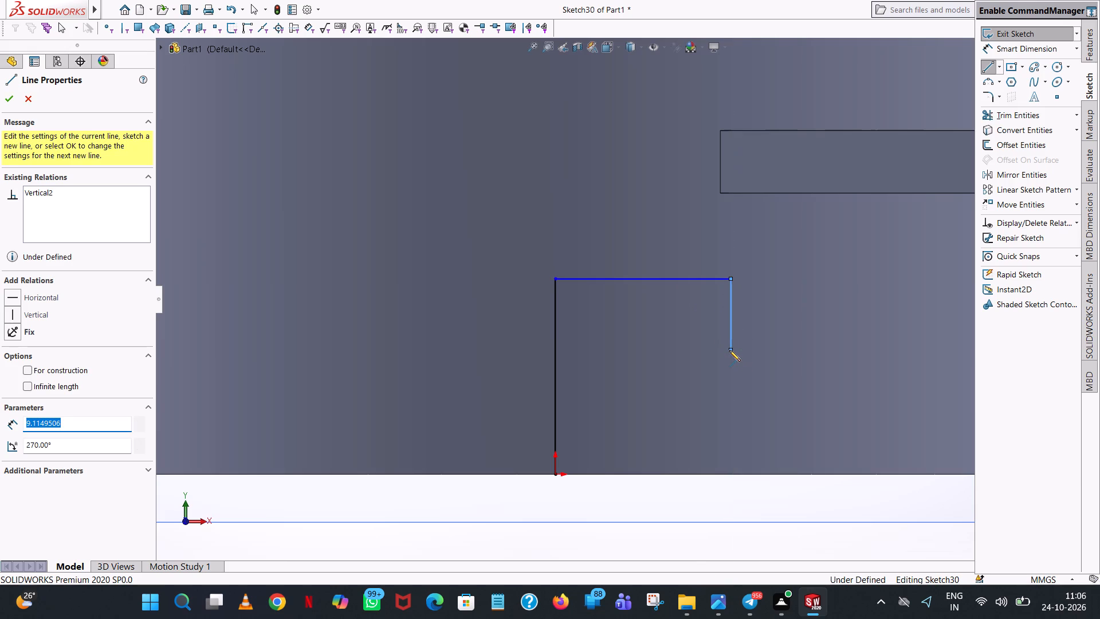
pyautogui.write('10')
pyautogui.press('Return')
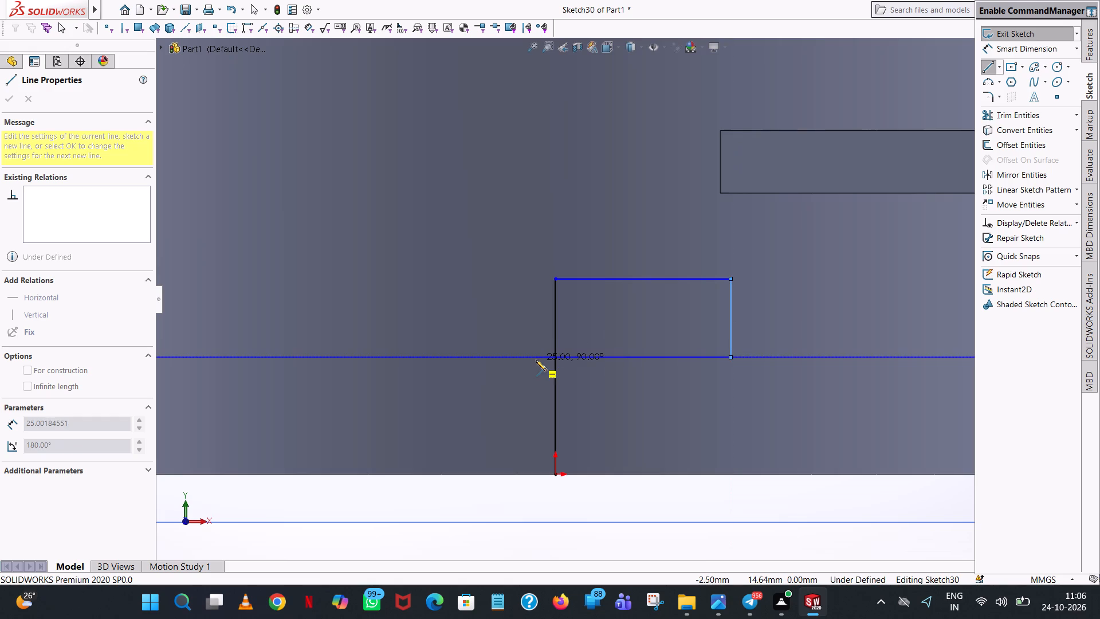
pyautogui.click(459, 359)
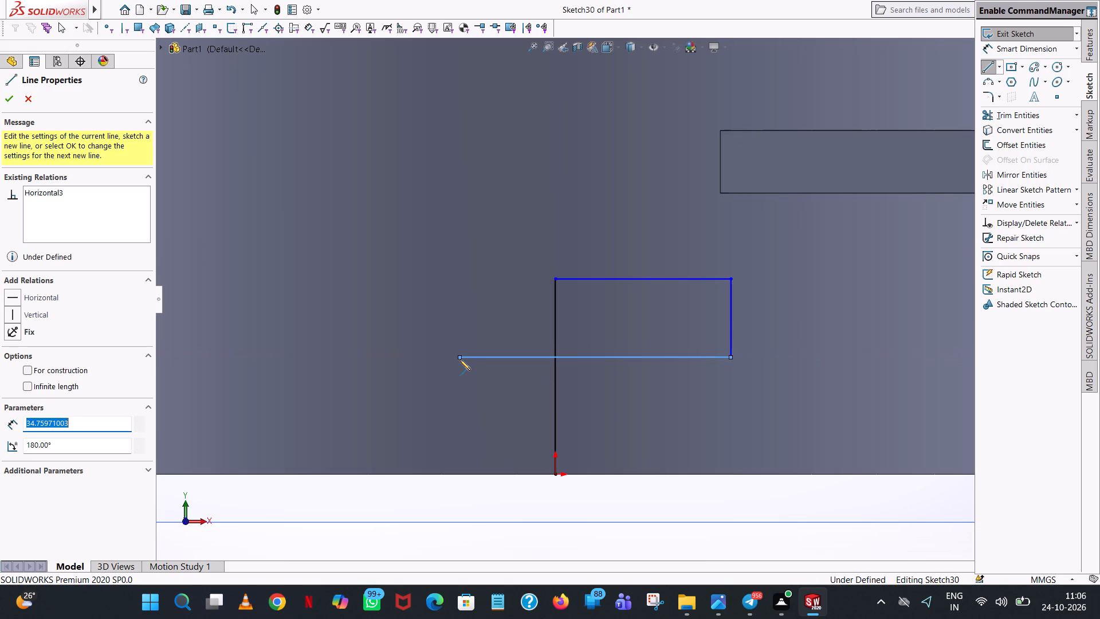
pyautogui.write('45')
pyautogui.press('Return')
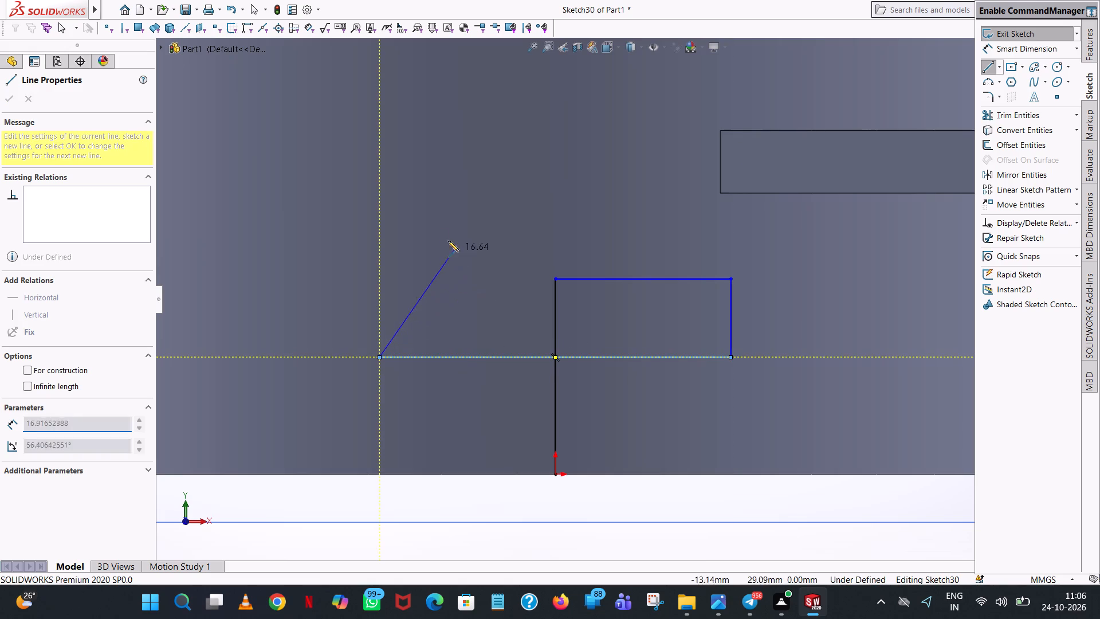
pyautogui.click(379, 201)
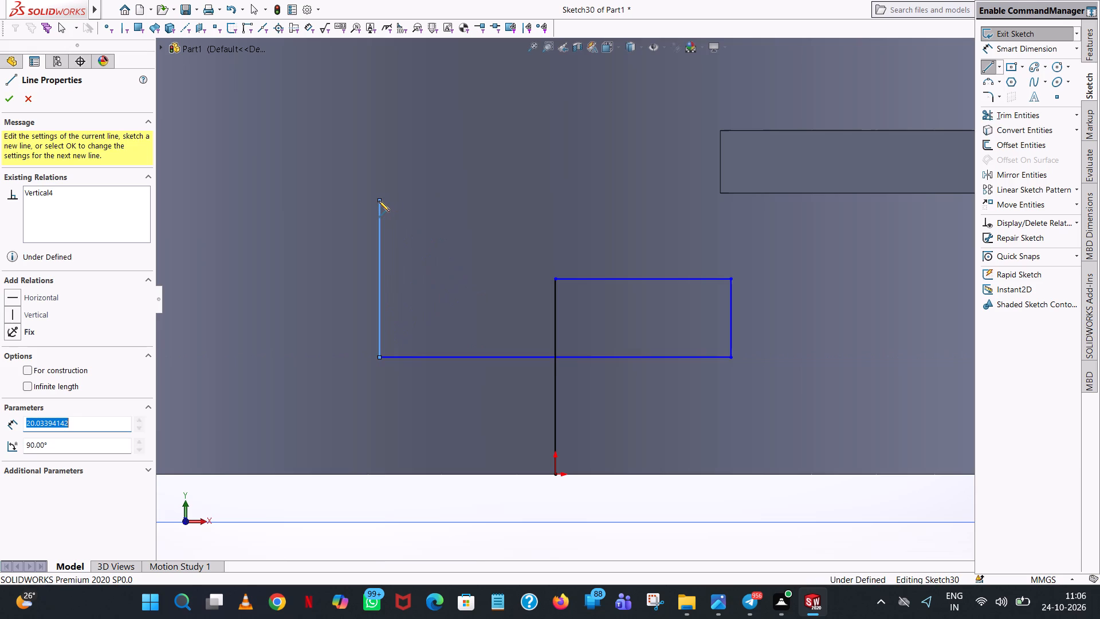
pyautogui.write('20')
pyautogui.press('Return')
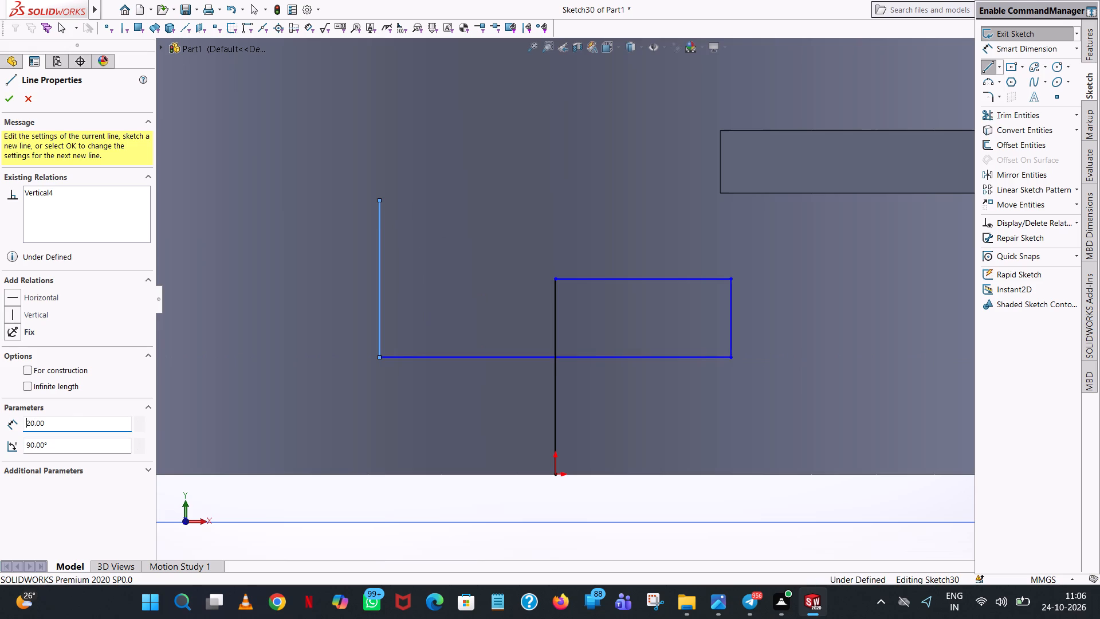
pyautogui.click(730, 201)
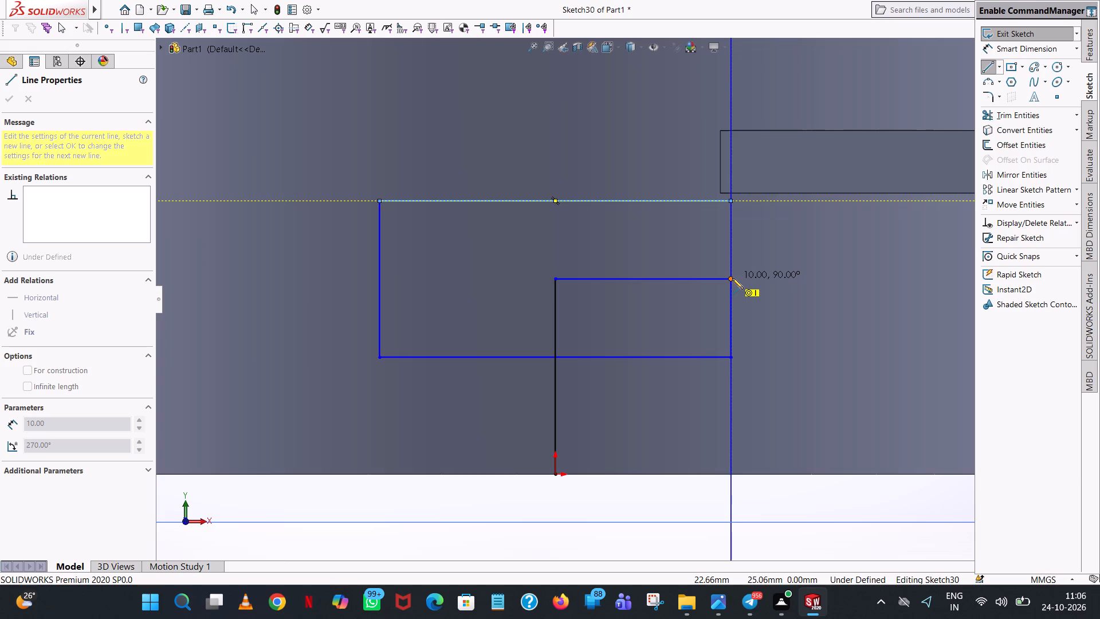
pyautogui.click(732, 278)
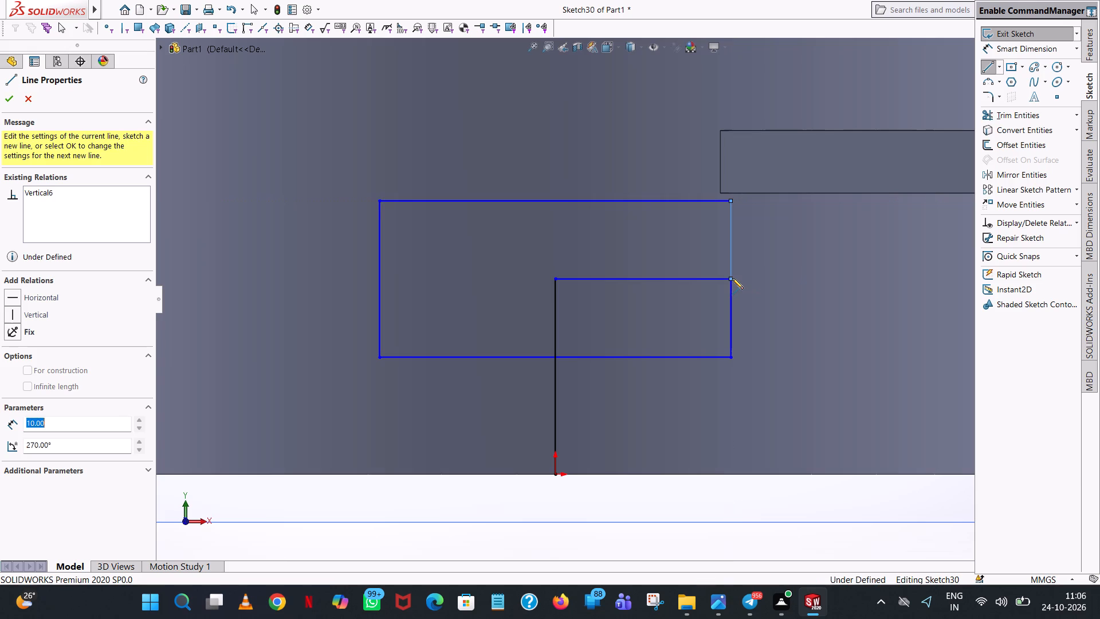
pyautogui.rightClick(732, 278)
pyautogui.click(765, 281)
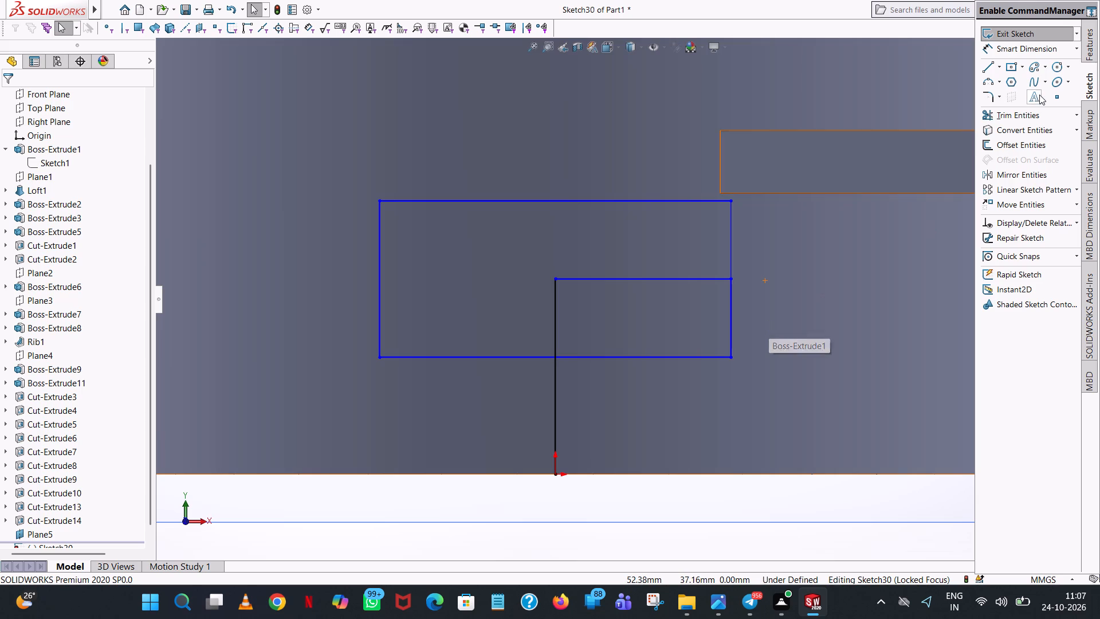
# Trim away the horizontal and vertical guide lines inside and below the rectangle.
pyautogui.click(1028, 120)
pyautogui.click(693, 274)
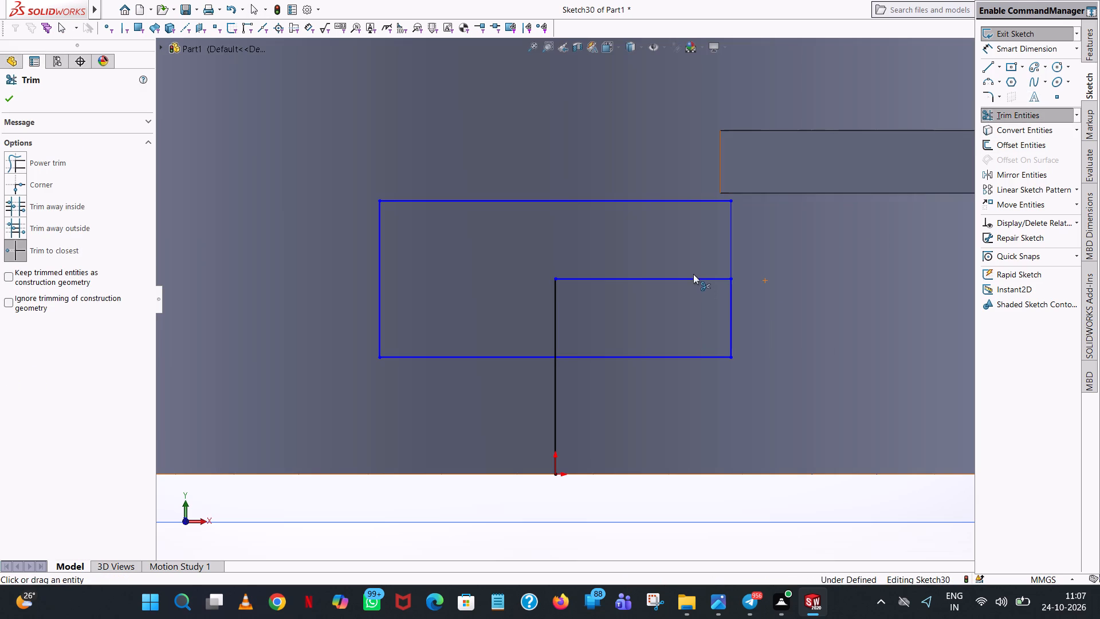
pyautogui.click(684, 279)
pyautogui.click(559, 317)
pyautogui.click(552, 399)
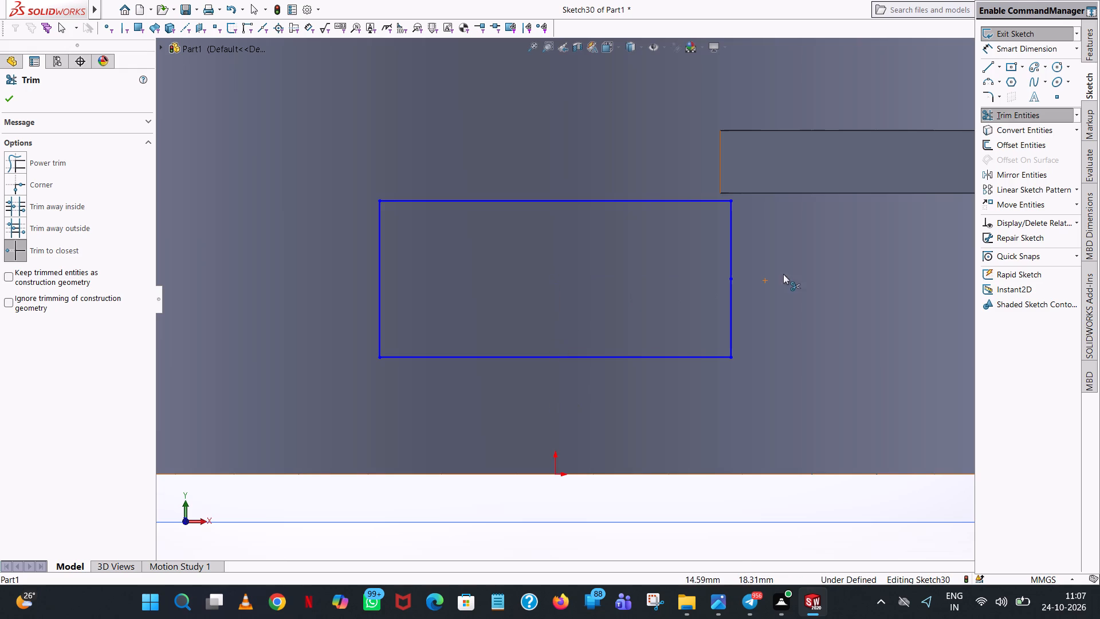
# Round all four corners of the rectangle with 3 mm sketch fillets.
pyautogui.click(987, 99)
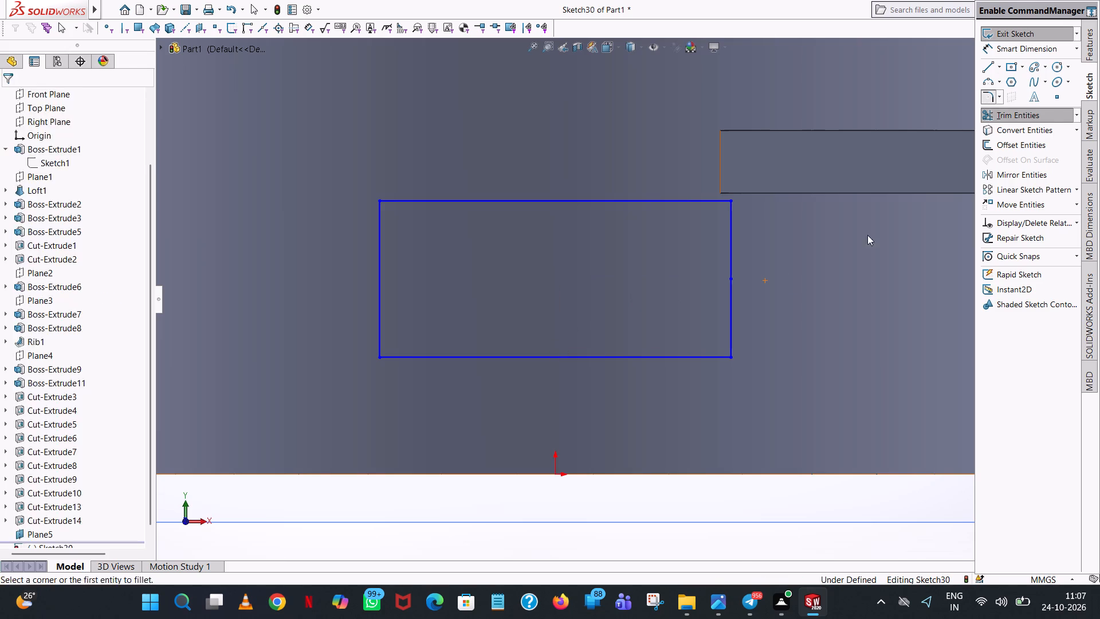
pyautogui.click(731, 358)
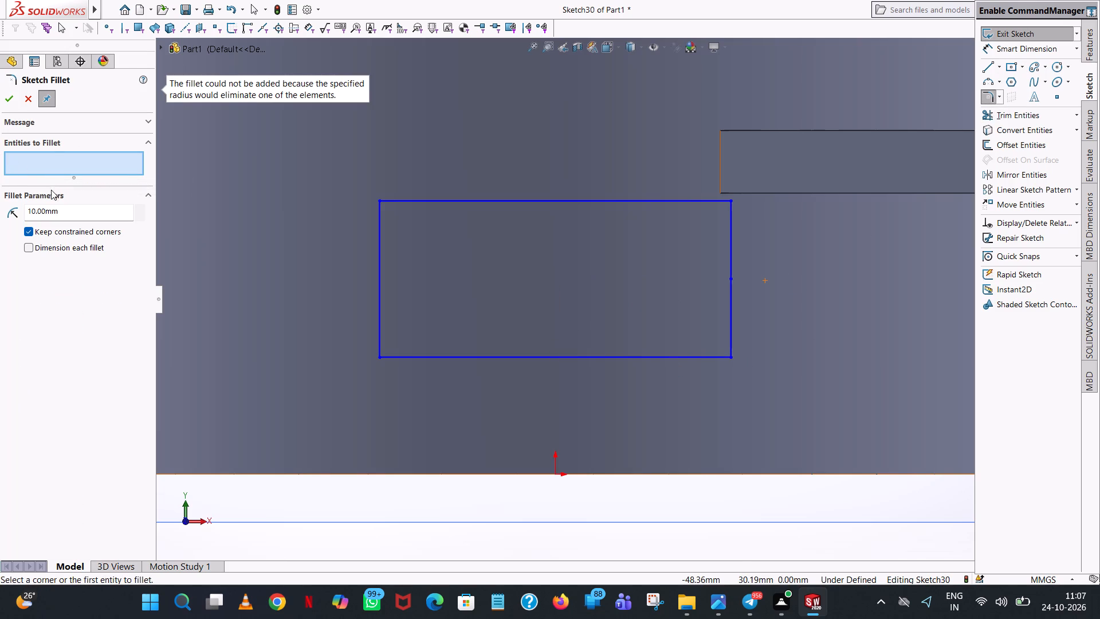
pyautogui.doubleClick(68, 213)
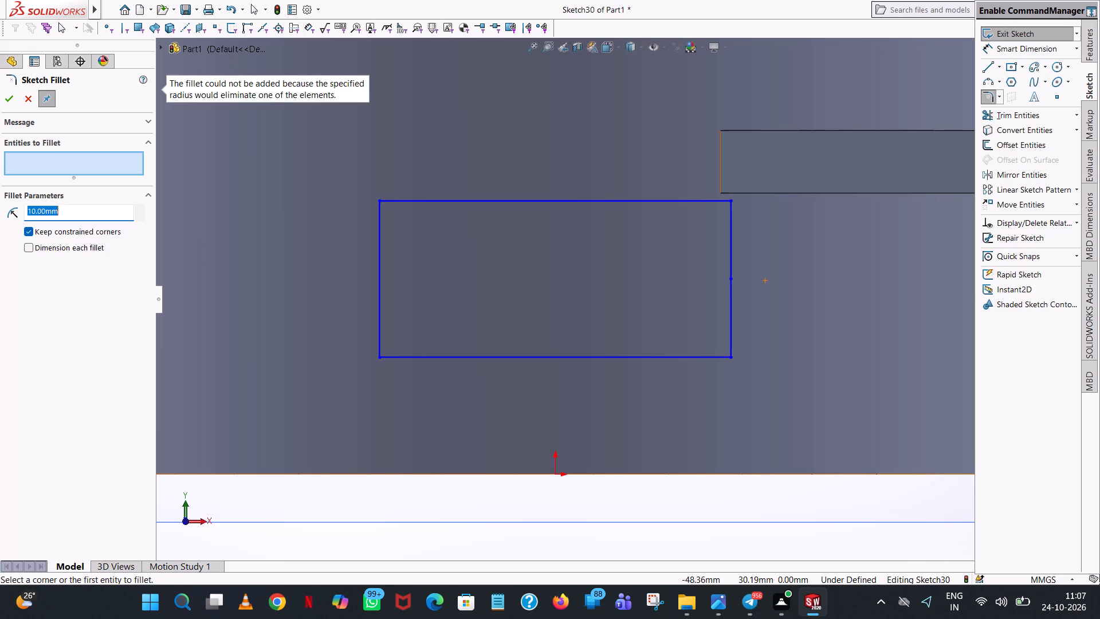
pyautogui.press('3')
pyautogui.press('Return')
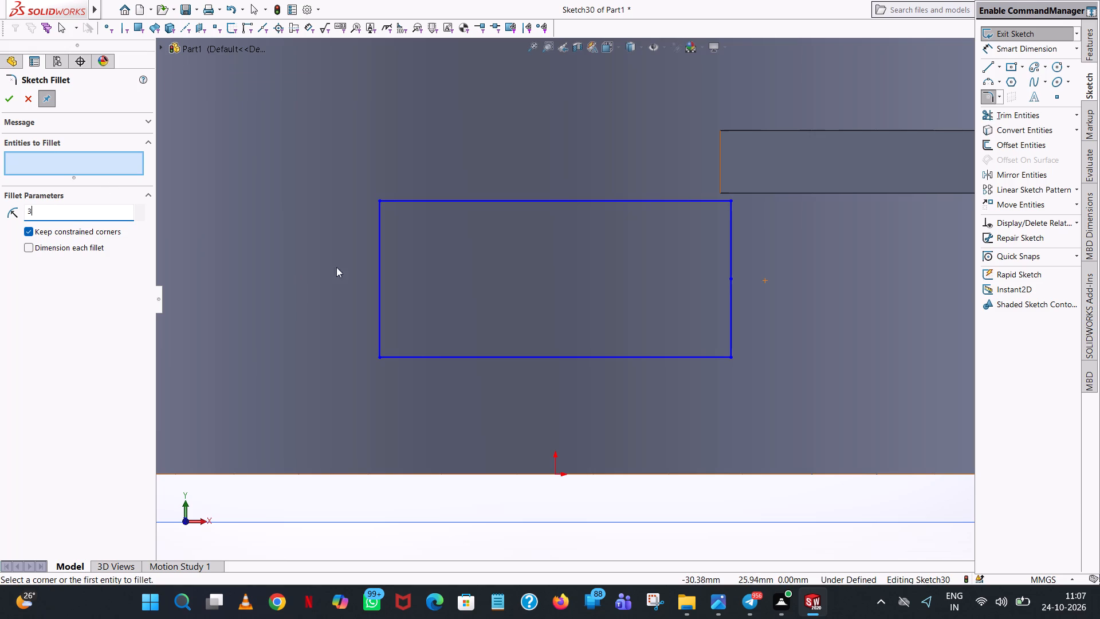
pyautogui.click(380, 201)
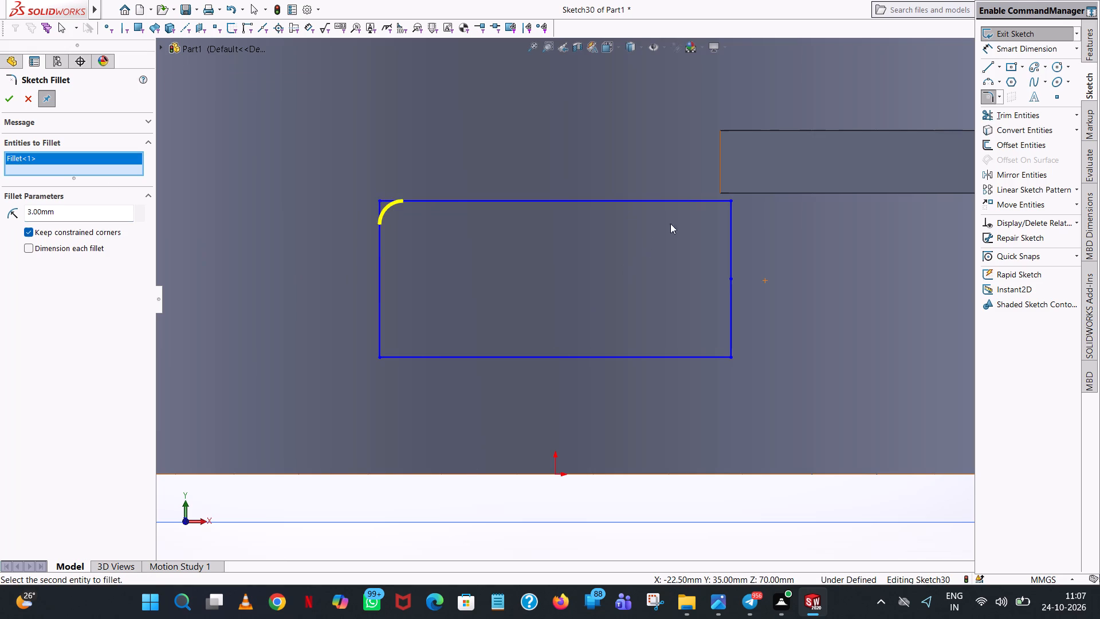
pyautogui.click(729, 201)
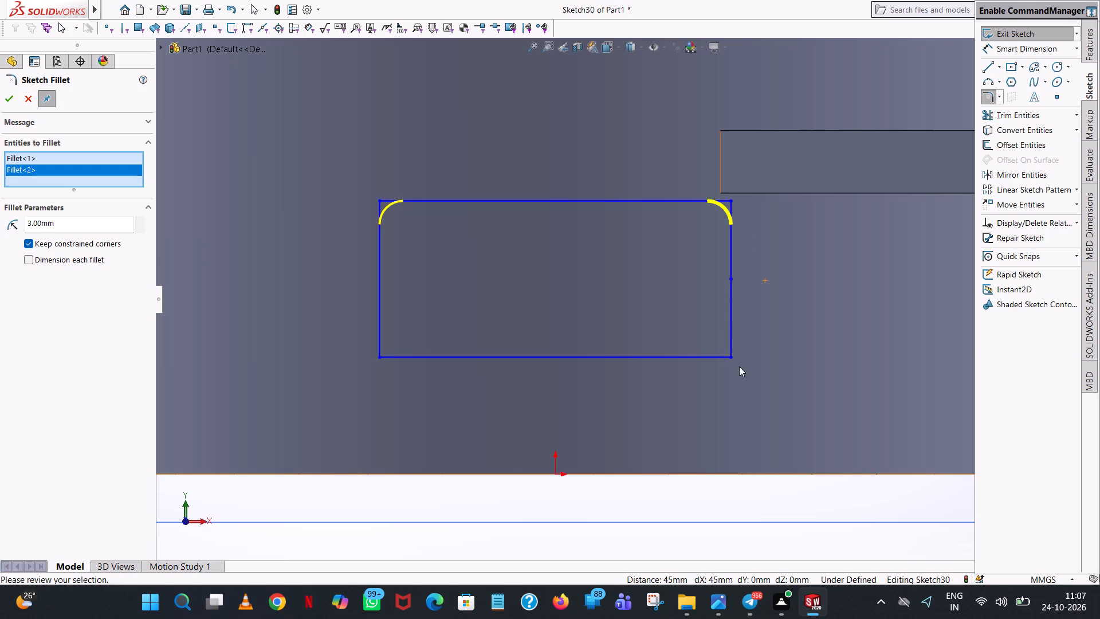
pyautogui.click(731, 355)
pyautogui.click(379, 356)
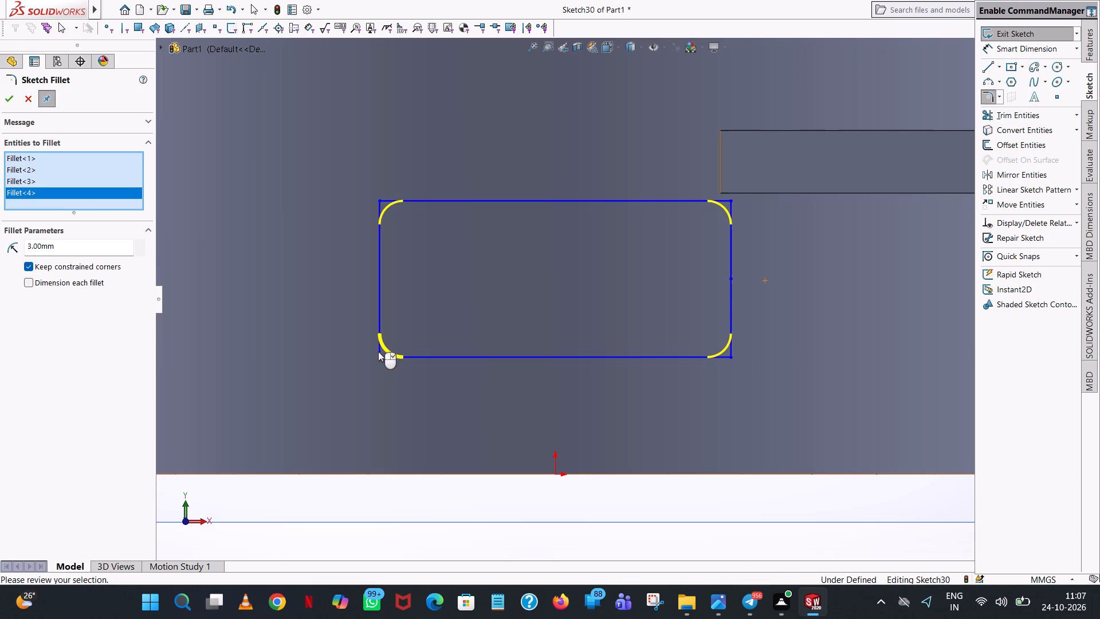
pyautogui.click(4, 98)
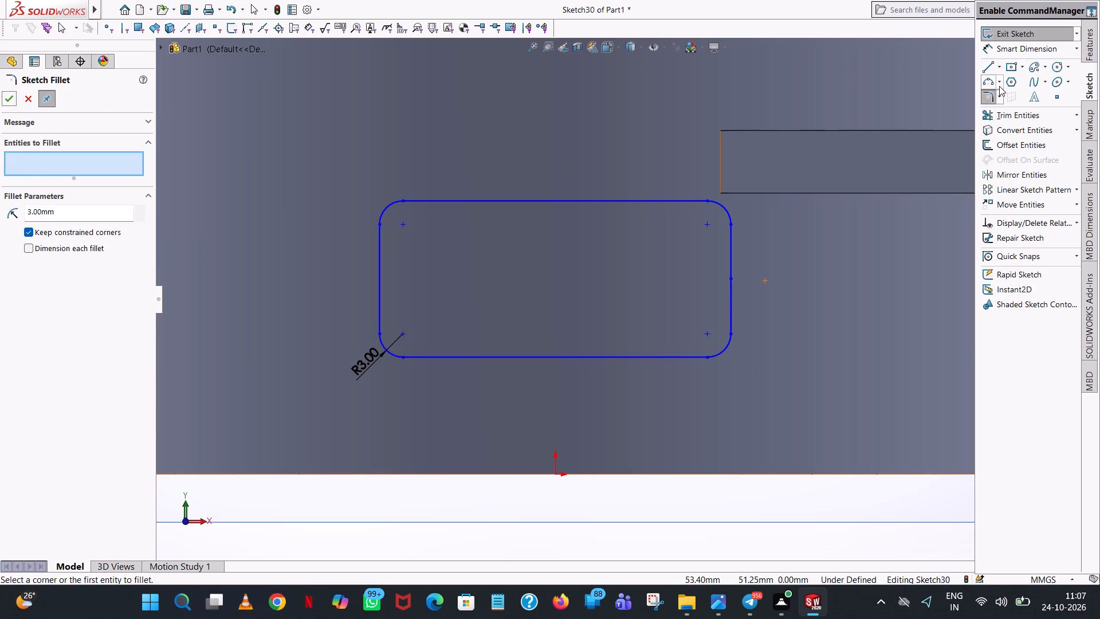
# Dimension the lengths of the rounded rectangle's straight lower edge and straight left edge.
pyautogui.click(1017, 52)
pyautogui.click(525, 357)
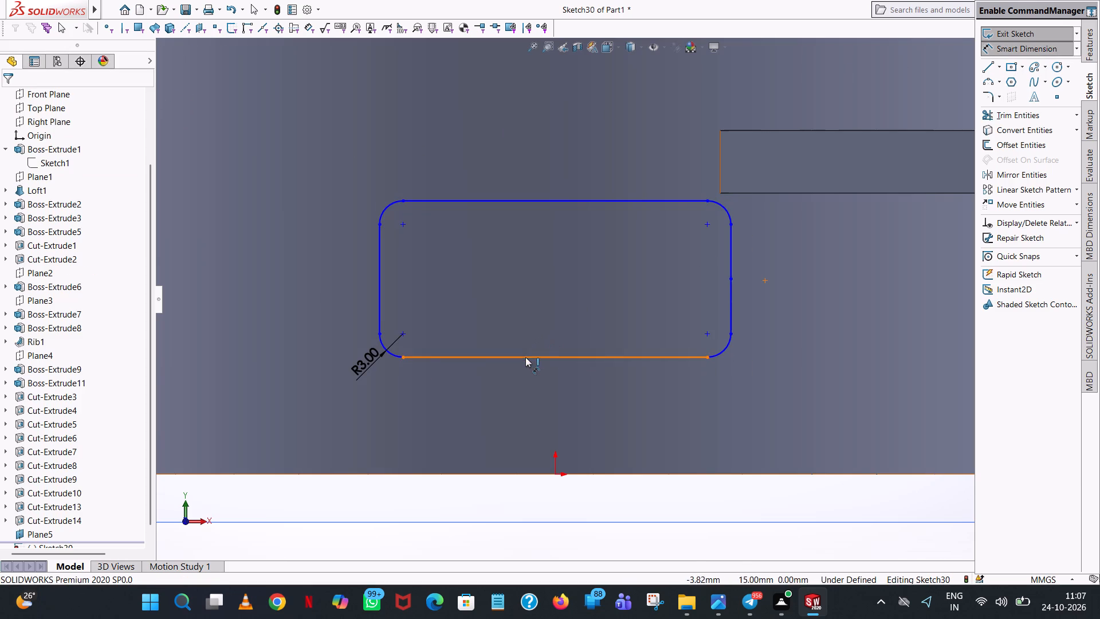
pyautogui.click(512, 426)
pyautogui.click(462, 410)
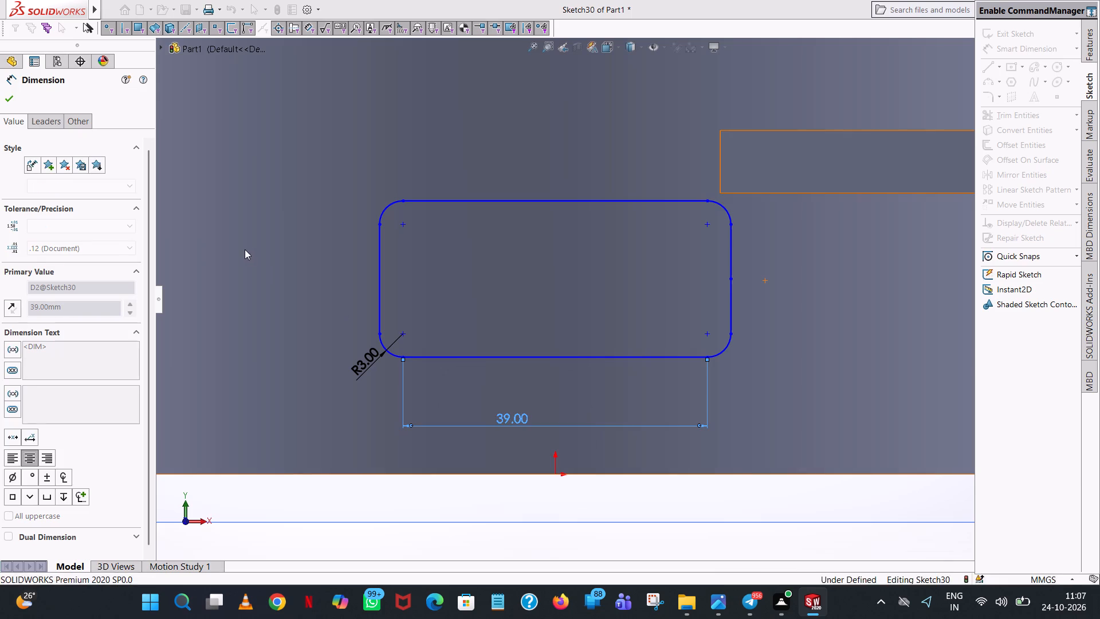
pyautogui.click(245, 248)
pyautogui.click(379, 279)
pyautogui.click(225, 263)
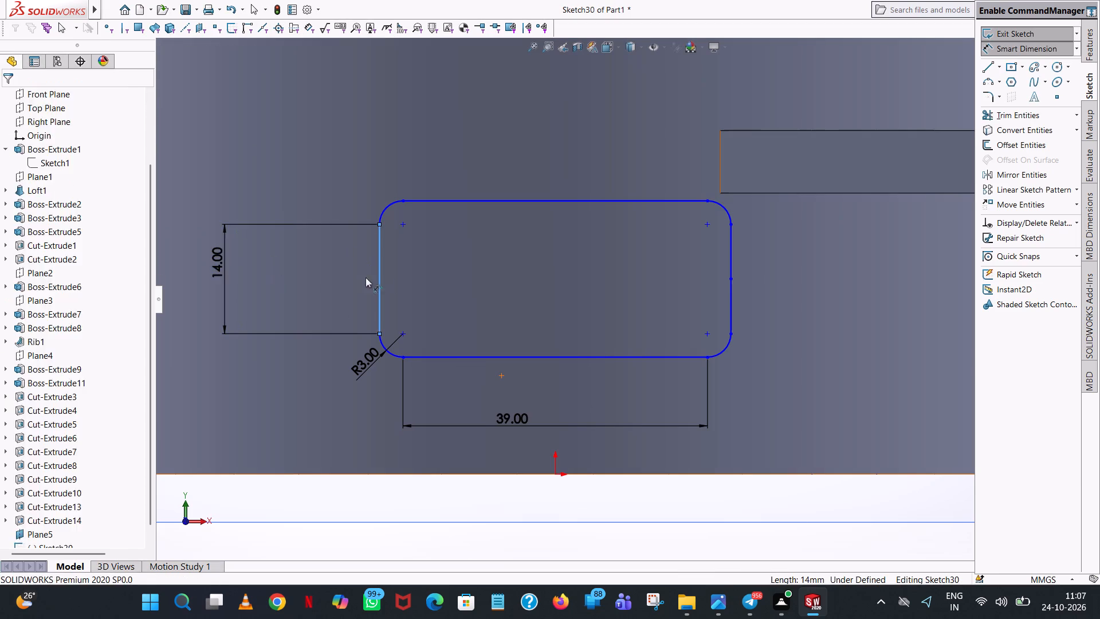
pyautogui.click(176, 243)
pyautogui.click(289, 164)
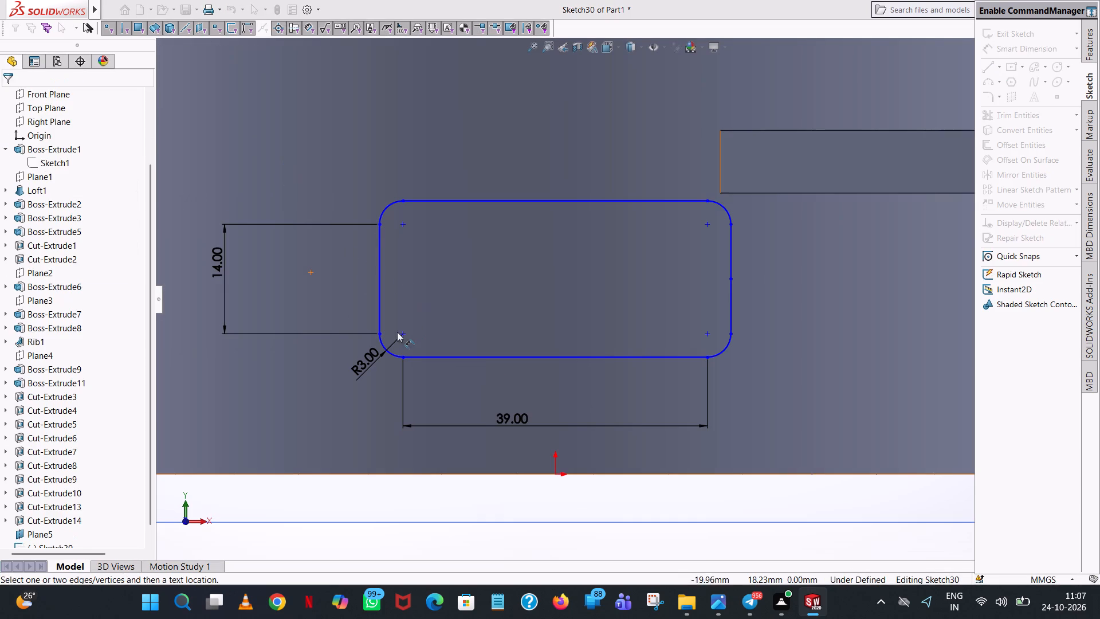
# Dimension the horizontal and vertical distances from the rounded rectangle's lower-left fillet centre to the origin.
pyautogui.click(403, 336)
pyautogui.click(556, 473)
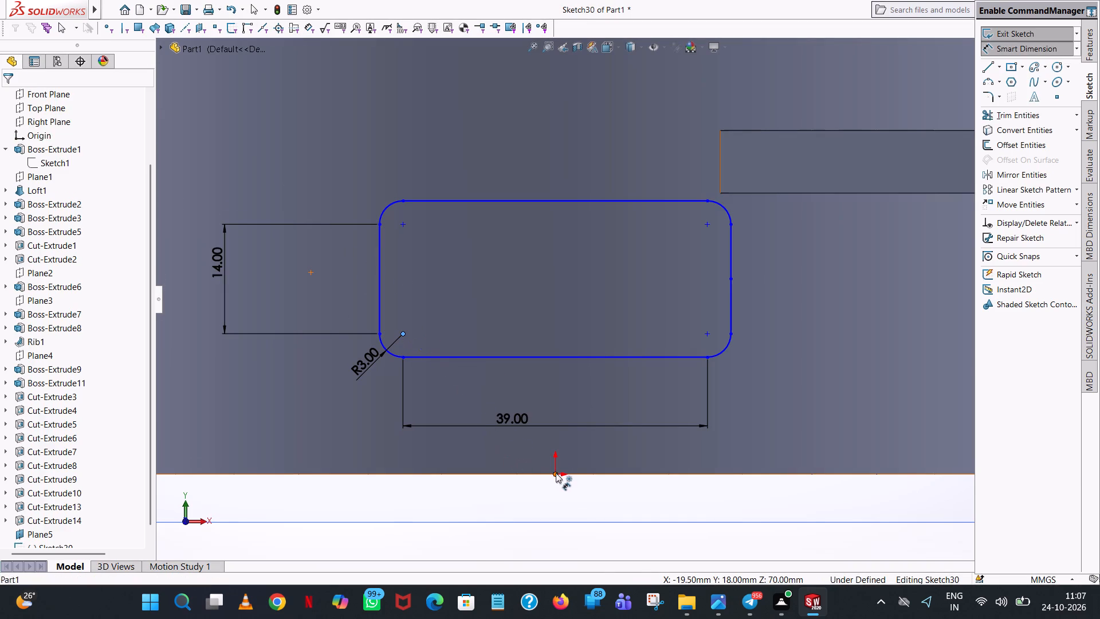
pyautogui.click(479, 511)
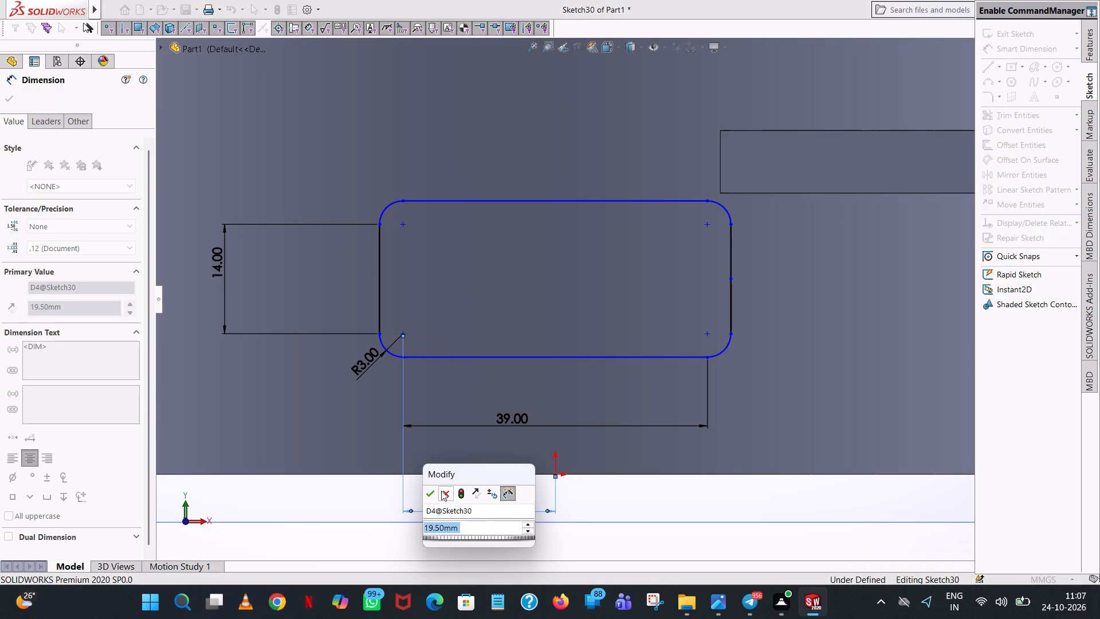
pyautogui.click(429, 492)
pyautogui.click(814, 420)
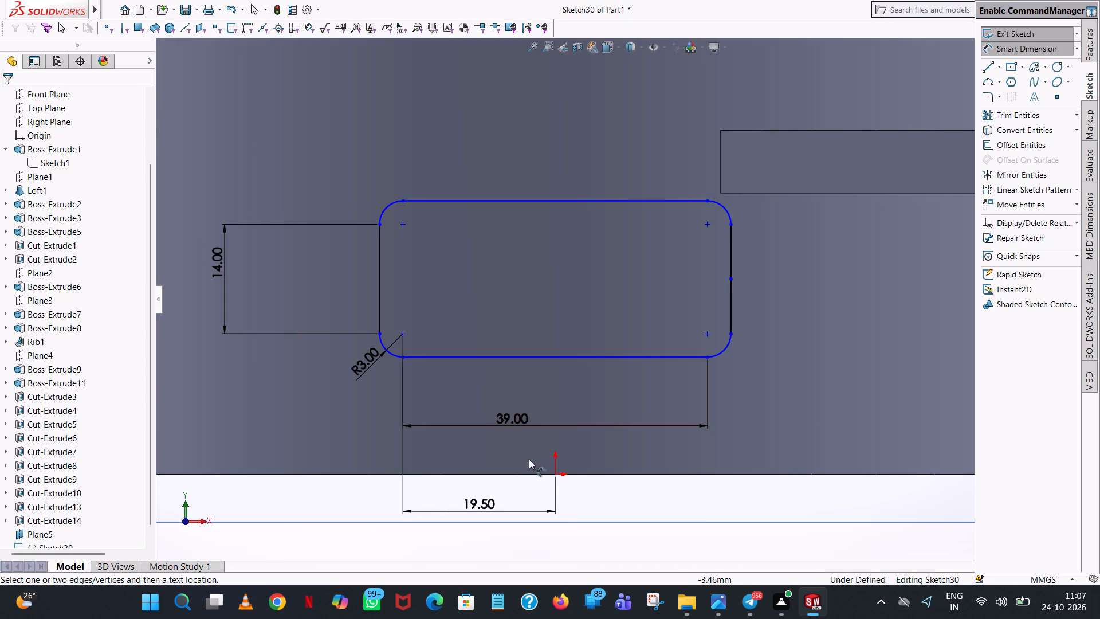
pyautogui.click(557, 473)
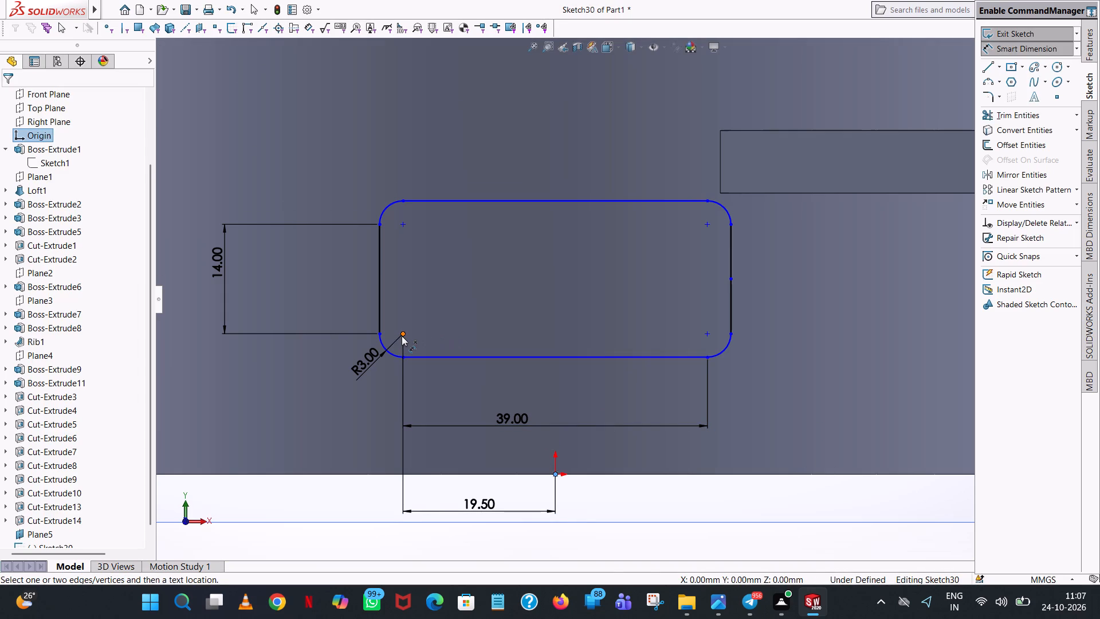
pyautogui.click(402, 336)
pyautogui.click(243, 389)
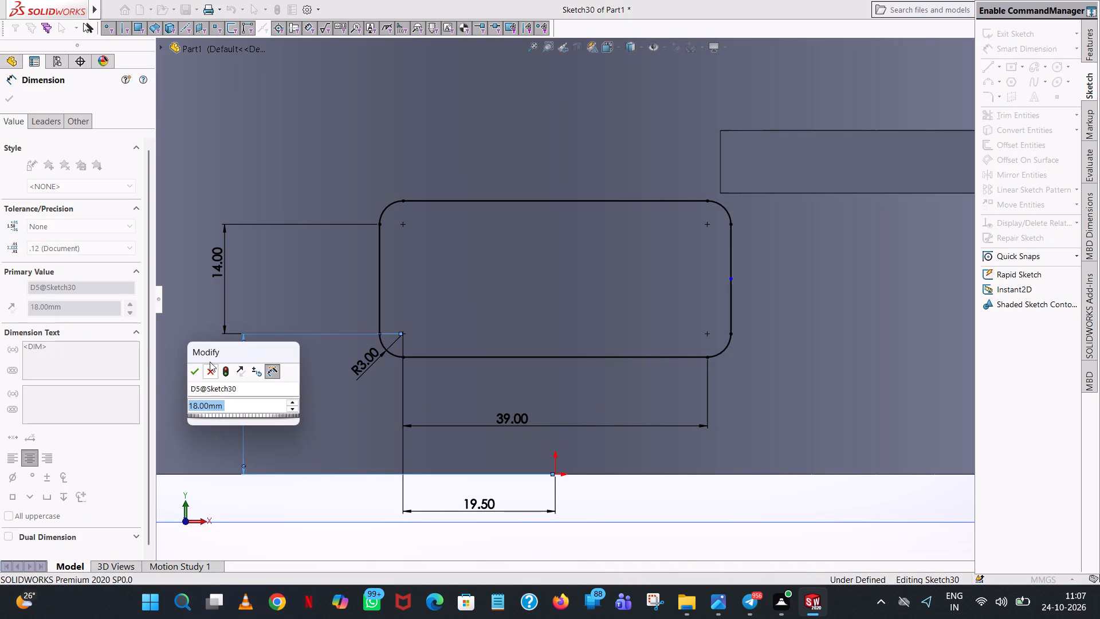
pyautogui.click(194, 368)
pyautogui.click(451, 151)
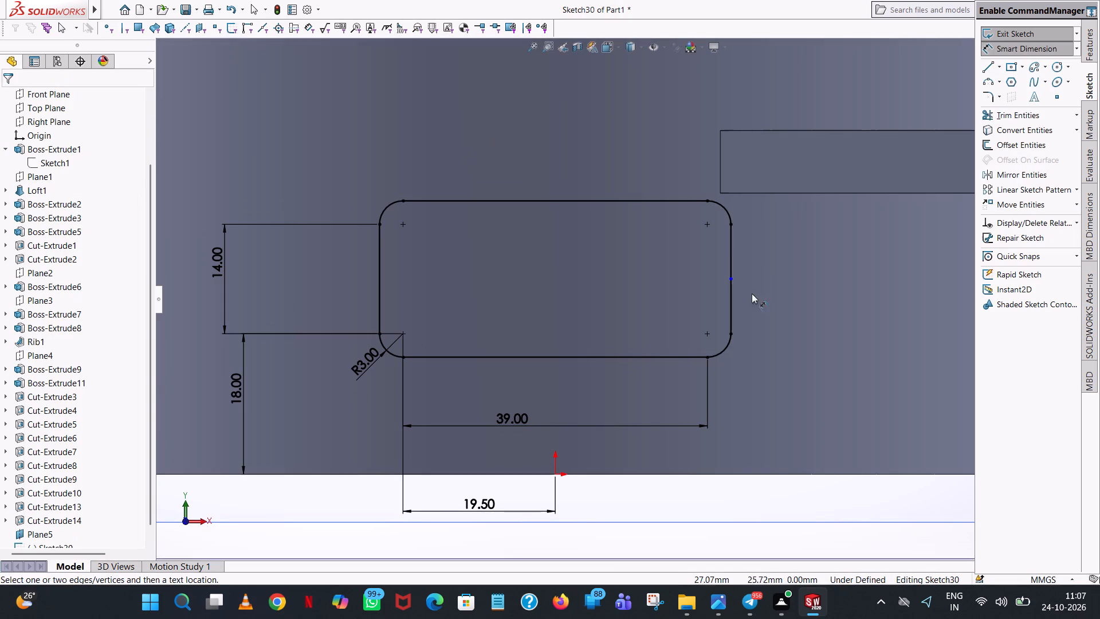
# Dimension the vertical distance between the origin and the point midway along the rectangle's straight right edge.
pyautogui.click(730, 279)
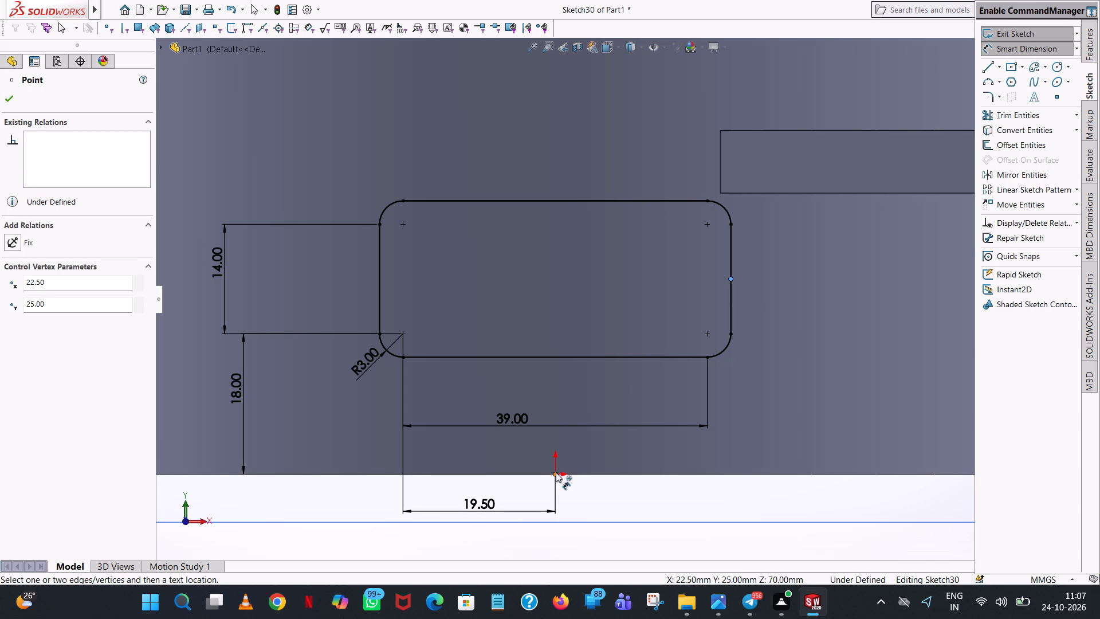
pyautogui.click(557, 472)
pyautogui.click(844, 415)
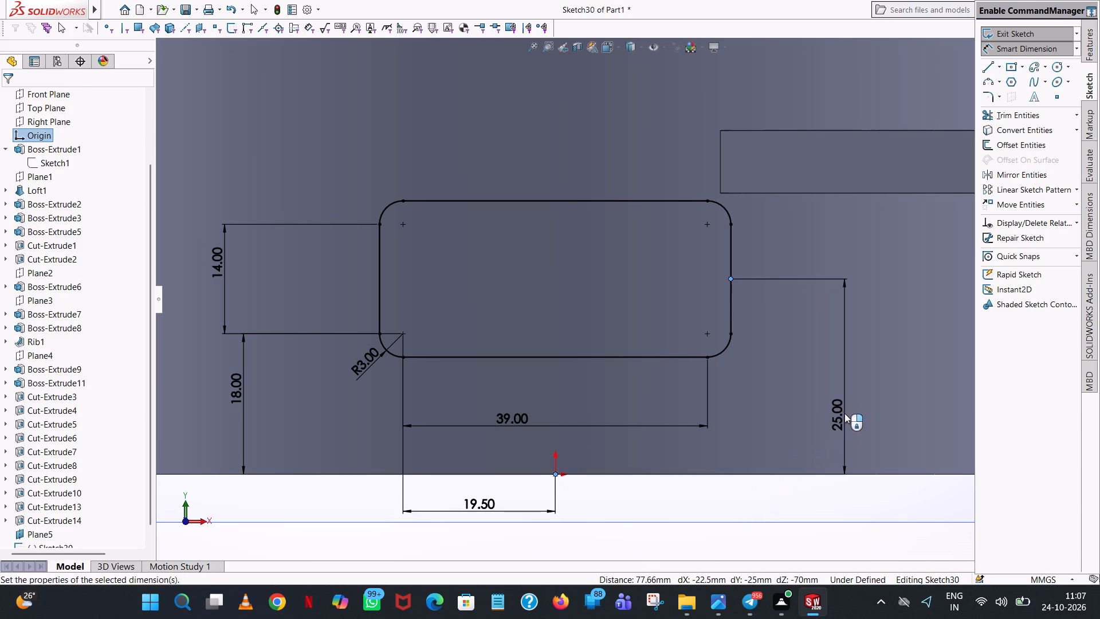
pyautogui.click(792, 395)
pyautogui.click(905, 344)
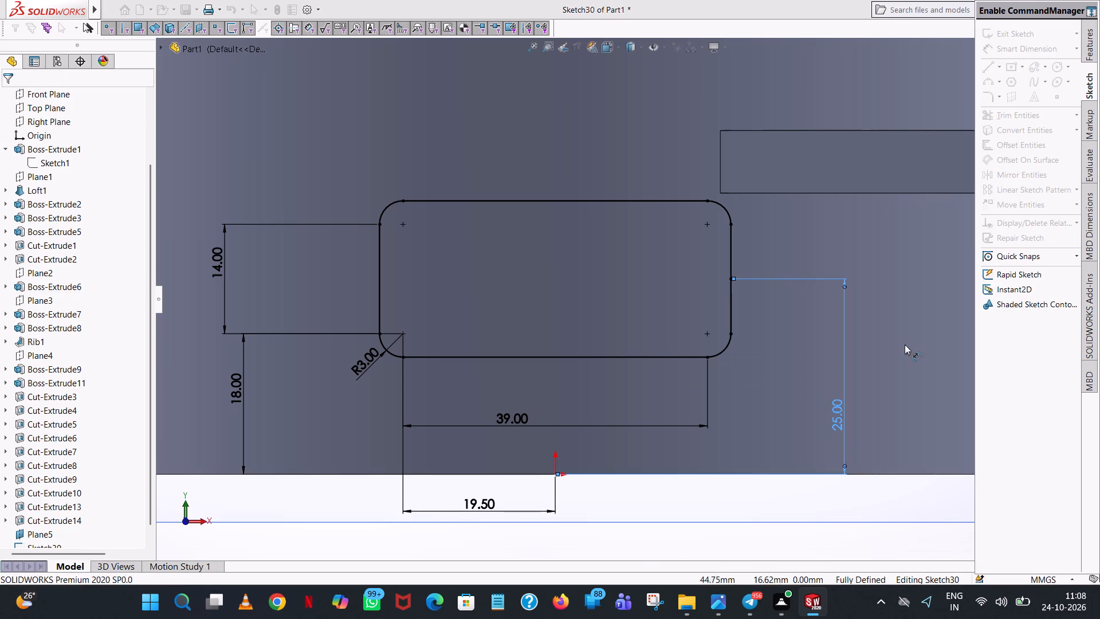
# Extrude the rounded rectangle as a merged boss, blind 4 mm in Direction 1 and blind 6 mm in Direction 2 towards the housing.
pyautogui.click(1091, 37)
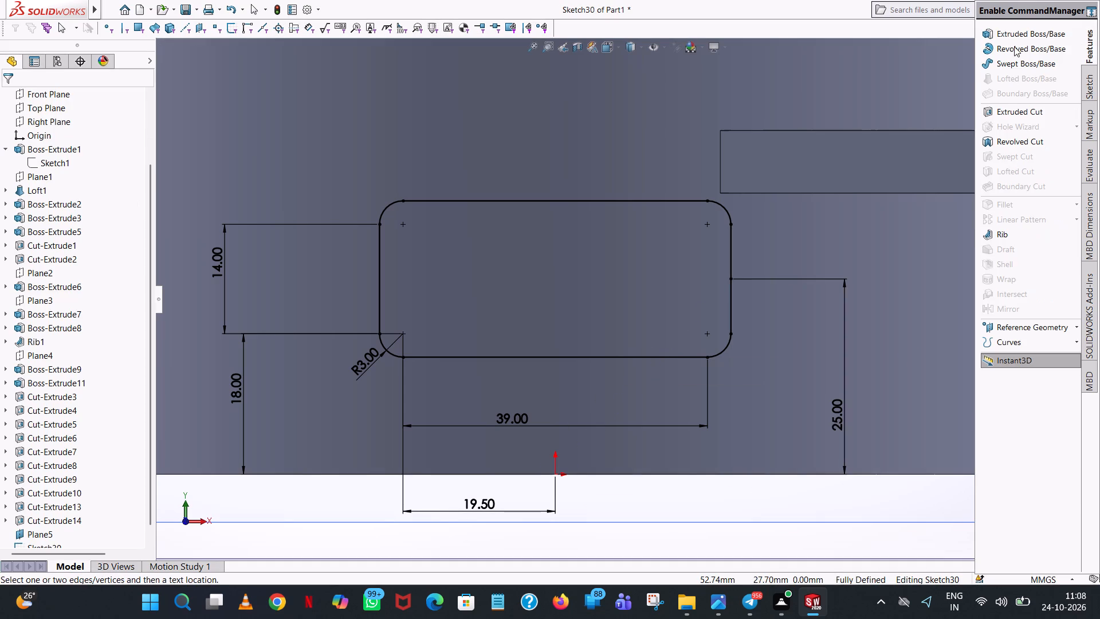
pyautogui.click(1017, 36)
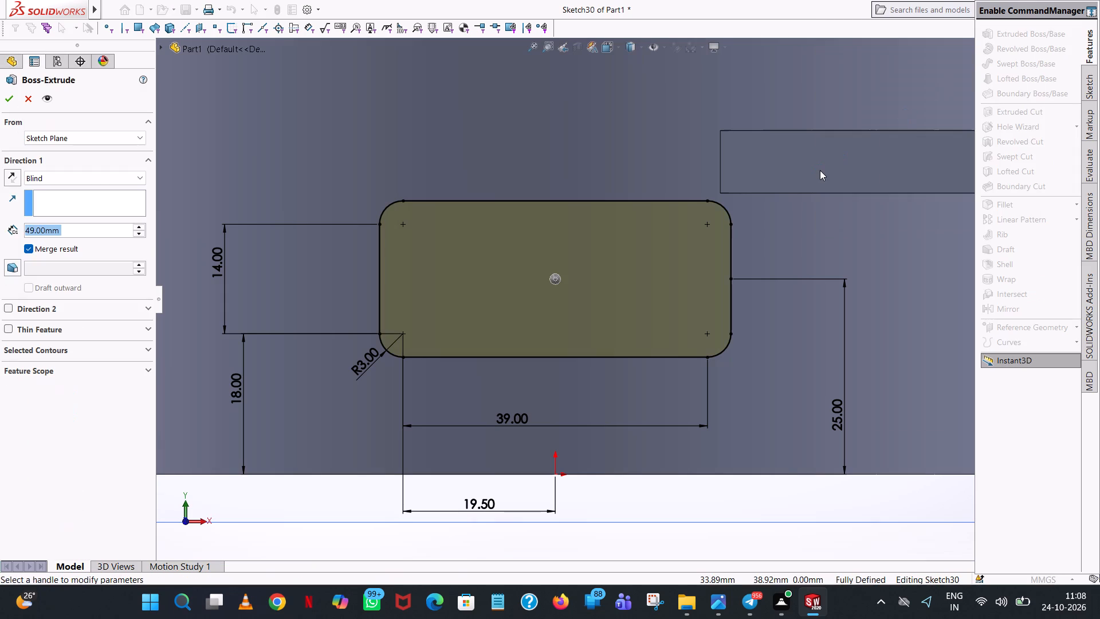
pyautogui.moveTo(626, 130); pyautogui.dragTo(634, 260, button='middle')
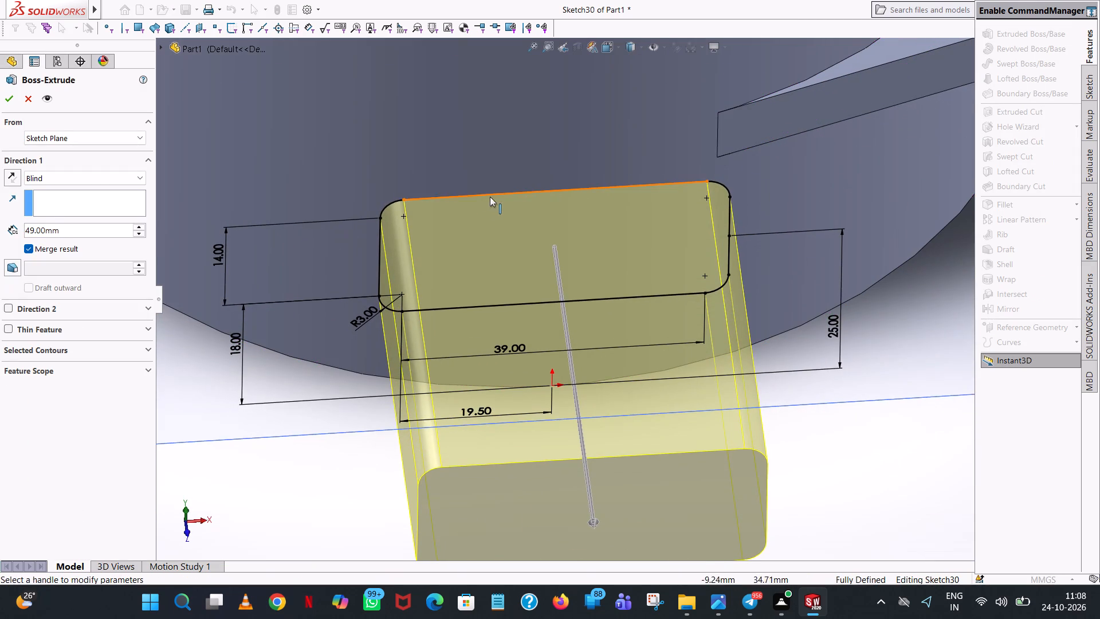
pyautogui.scroll(6, 492, 197)
pyautogui.moveTo(592, 254); pyautogui.dragTo(678, 341, button='middle')
pyautogui.scroll(2, 592, 256)
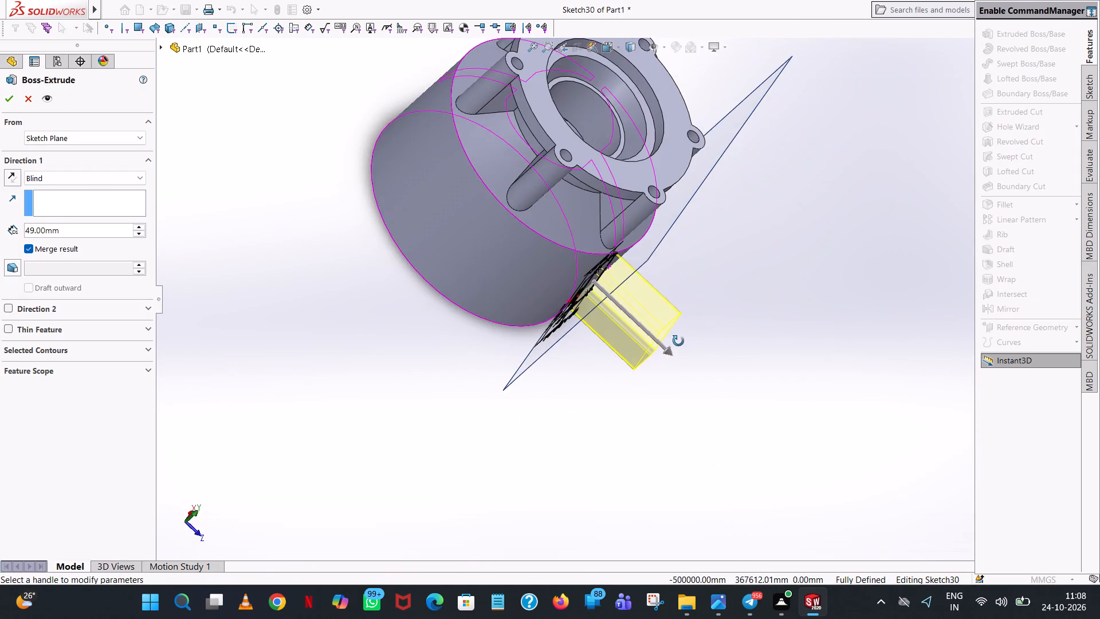
pyautogui.moveTo(678, 341); pyautogui.dragTo(674, 340, button='middle')
pyautogui.scroll(-5, 655, 314)
pyautogui.moveTo(611, 289); pyautogui.dragTo(622, 266, button='middle')
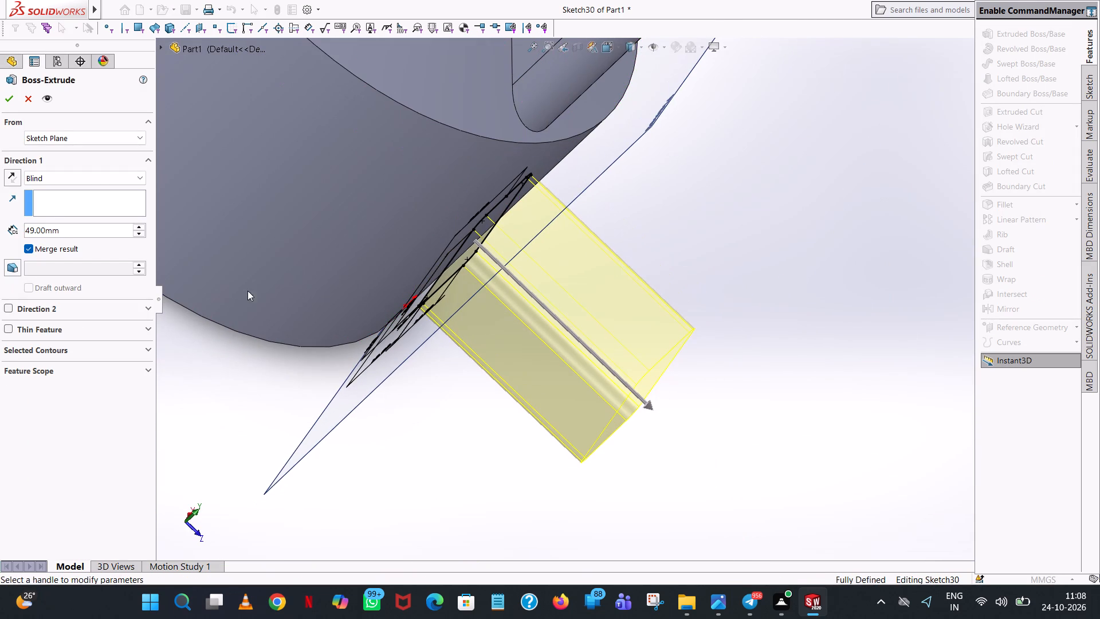
pyautogui.click(7, 307)
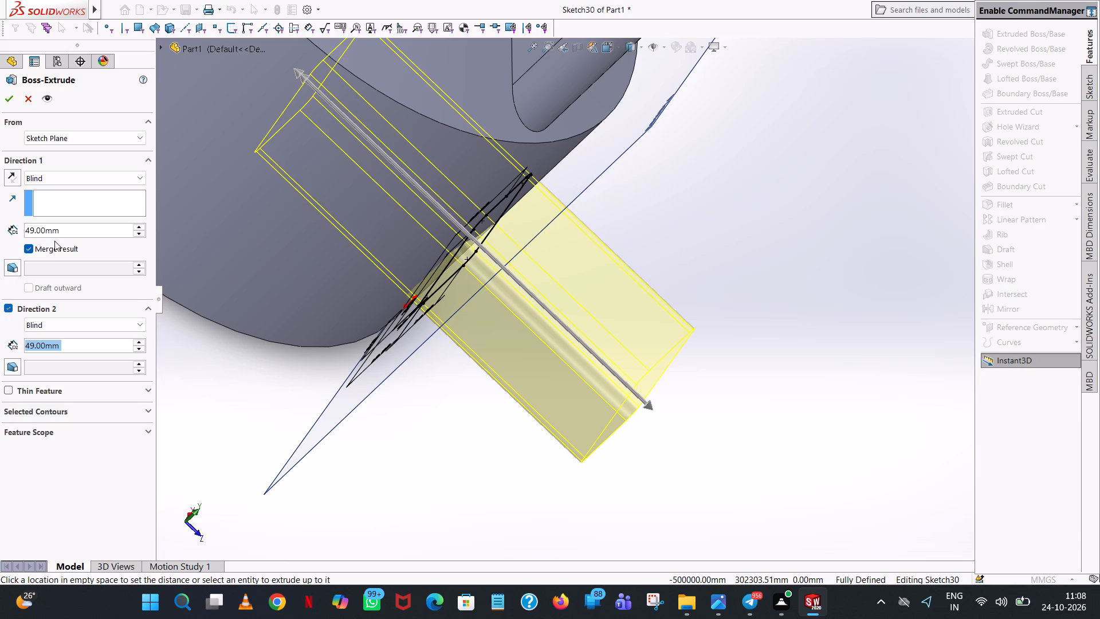
pyautogui.doubleClick(61, 229)
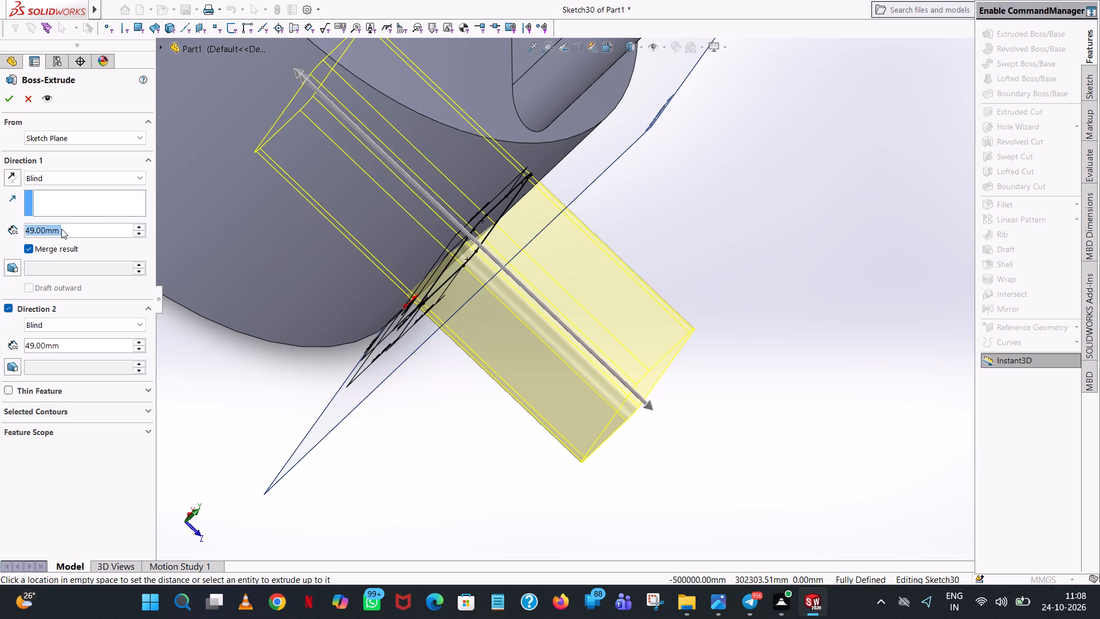
pyautogui.press('4')
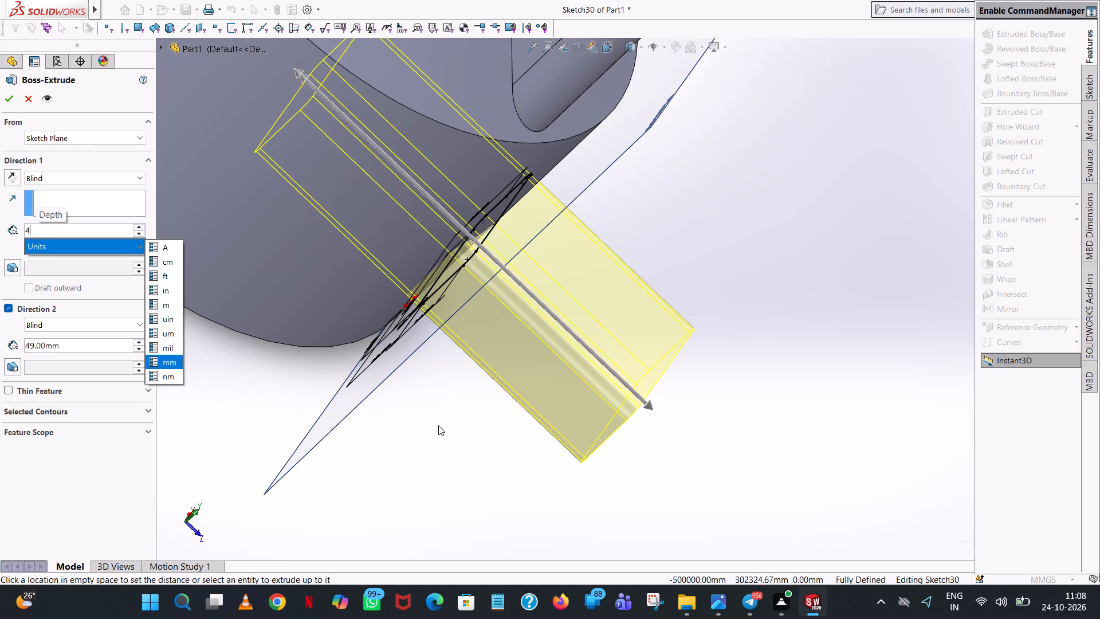
pyautogui.click(438, 426)
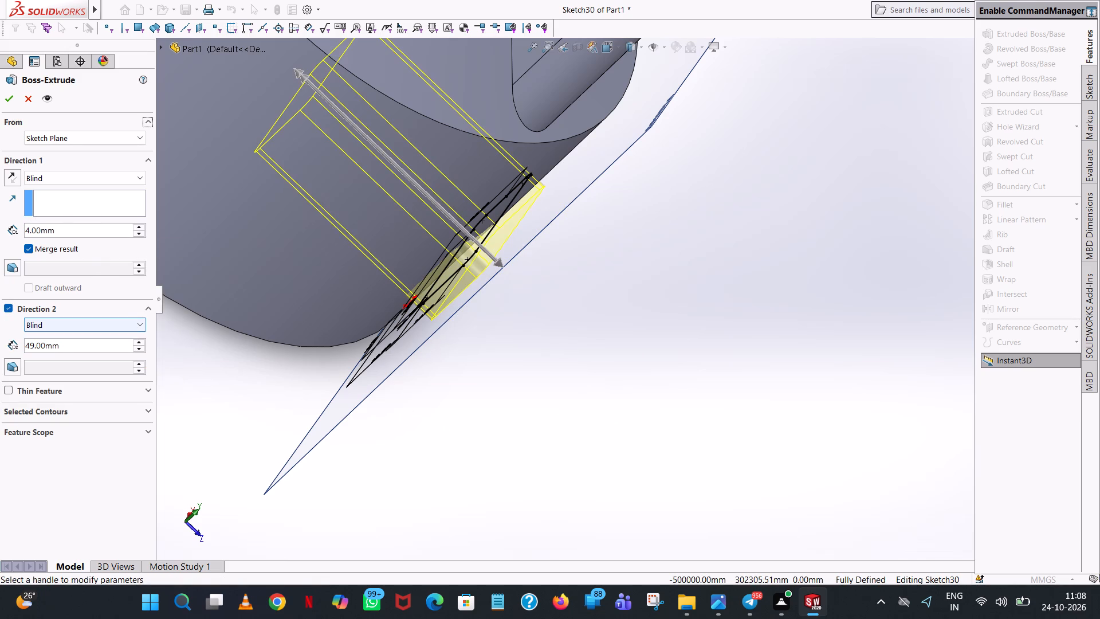
pyautogui.doubleClick(68, 347)
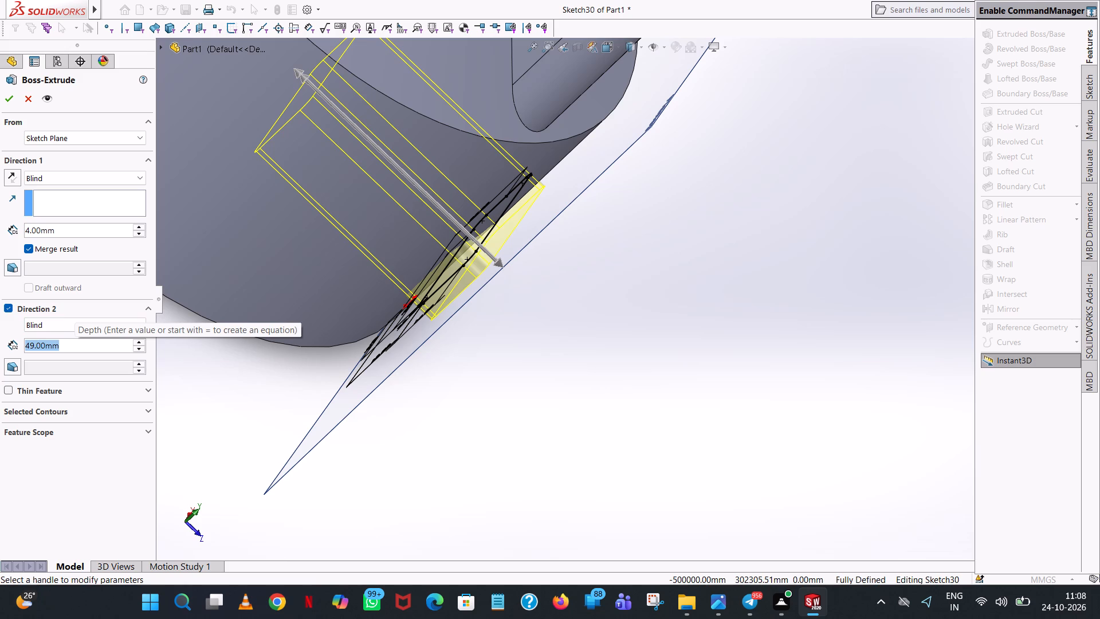
pyautogui.press('6')
pyautogui.moveTo(499, 380); pyautogui.dragTo(509, 380)
pyautogui.moveTo(531, 334); pyautogui.dragTo(604, 193, button='middle')
pyautogui.scroll(1, 529, 292)
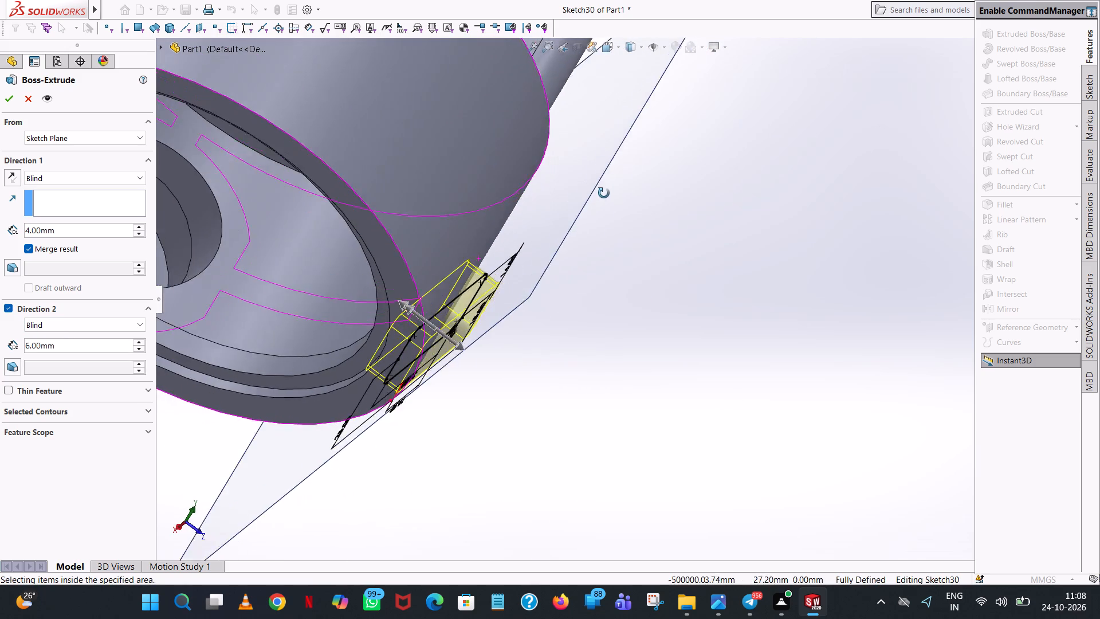
pyautogui.moveTo(604, 193); pyautogui.dragTo(606, 214, button='middle')
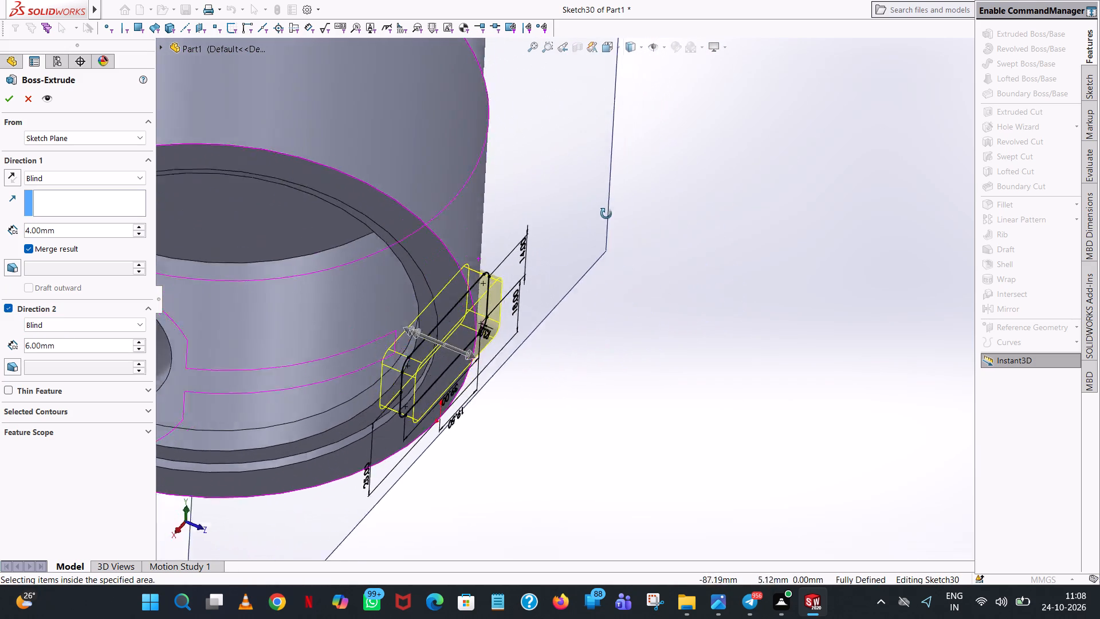
pyautogui.moveTo(606, 214); pyautogui.dragTo(739, 103, button='middle')
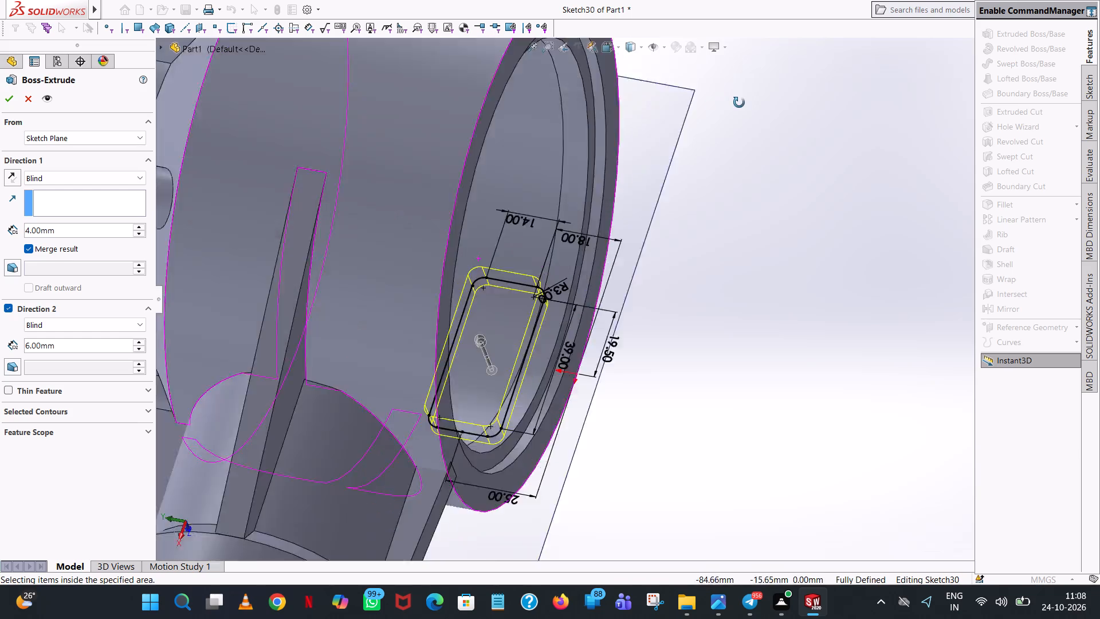
pyautogui.moveTo(739, 103); pyautogui.dragTo(687, 351, button='middle')
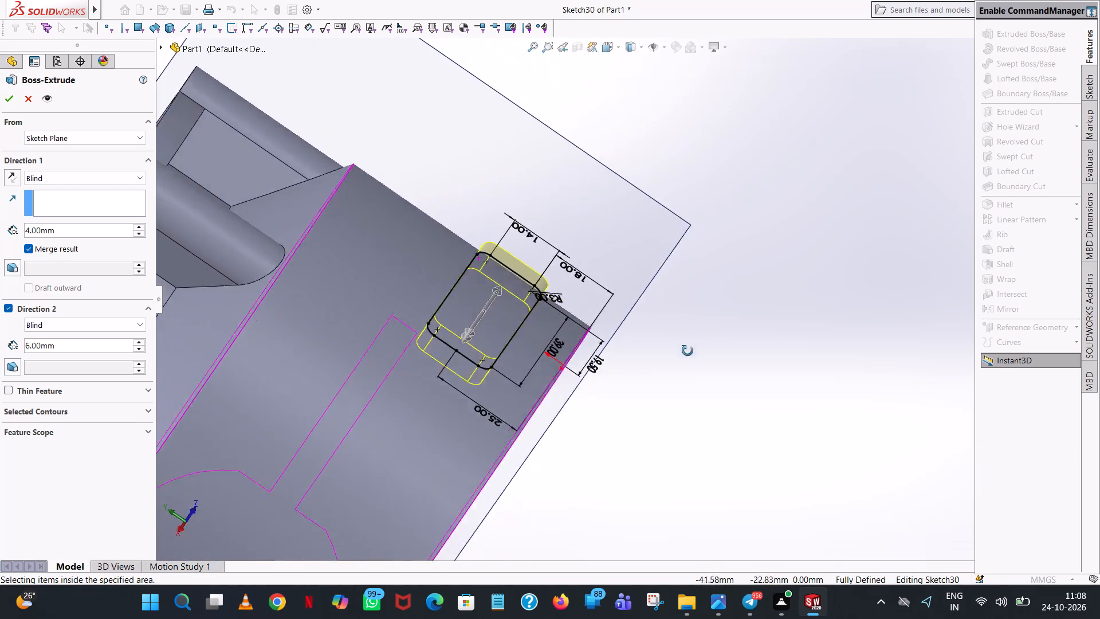
pyautogui.moveTo(687, 351); pyautogui.dragTo(661, 461, button='middle')
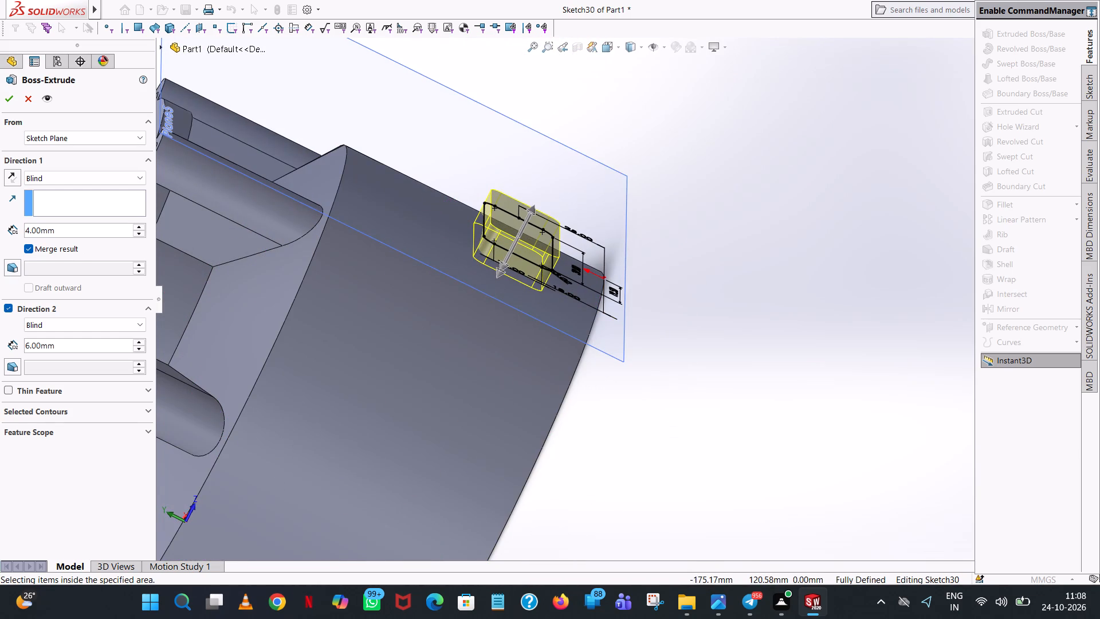
pyautogui.click(12, 102)
pyautogui.click(861, 301)
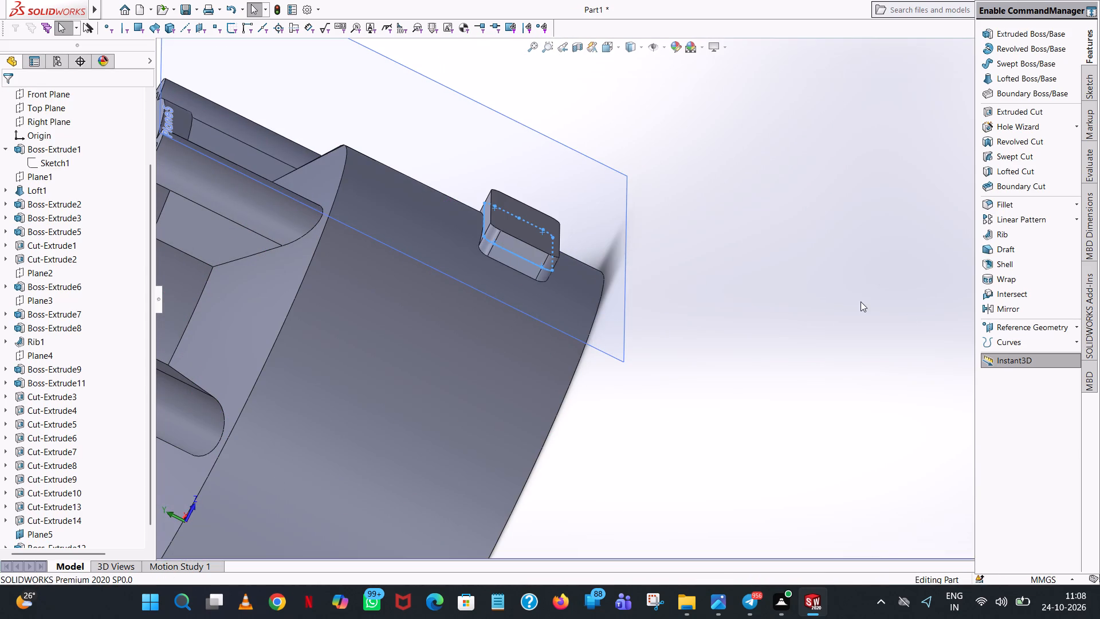
# Examine from several angles how the new rounded rectangular pad meets the housing's outer wall.
pyautogui.moveTo(836, 311); pyautogui.dragTo(805, 0, button='middle')
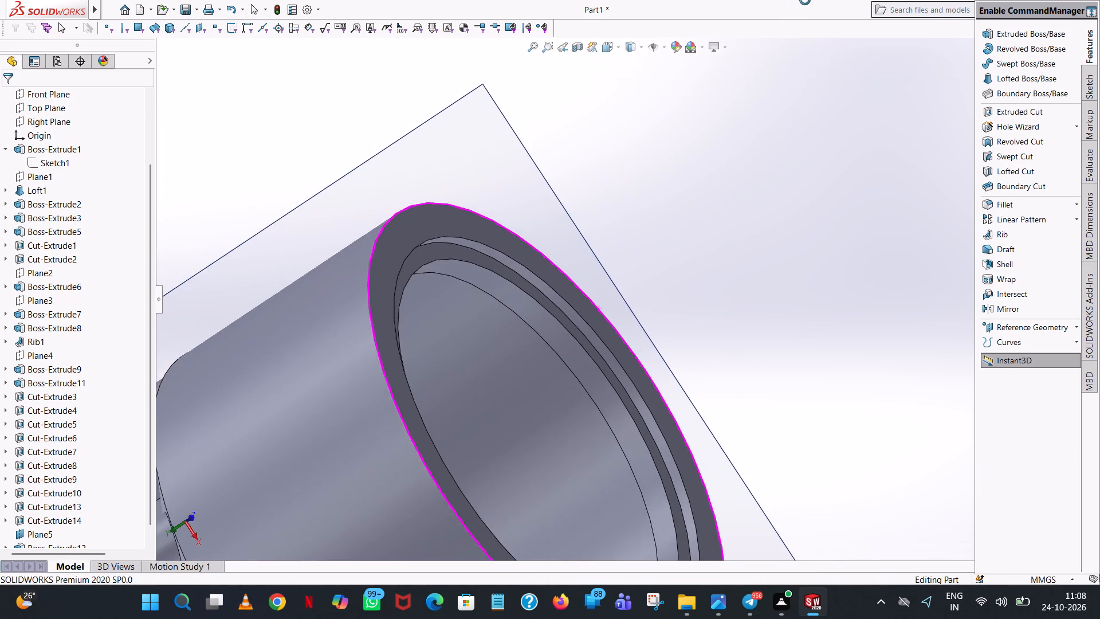
pyautogui.moveTo(805, 0); pyautogui.dragTo(888, 510, button='middle')
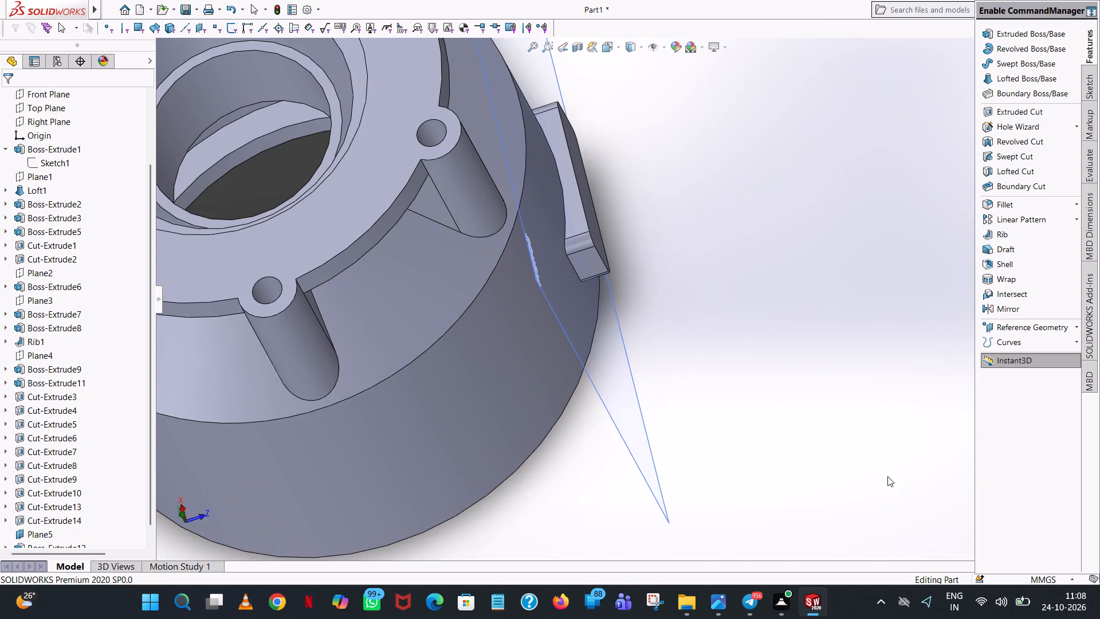
pyautogui.moveTo(770, 178); pyautogui.dragTo(785, 342, button='middle')
pyautogui.scroll(-4, 674, 156)
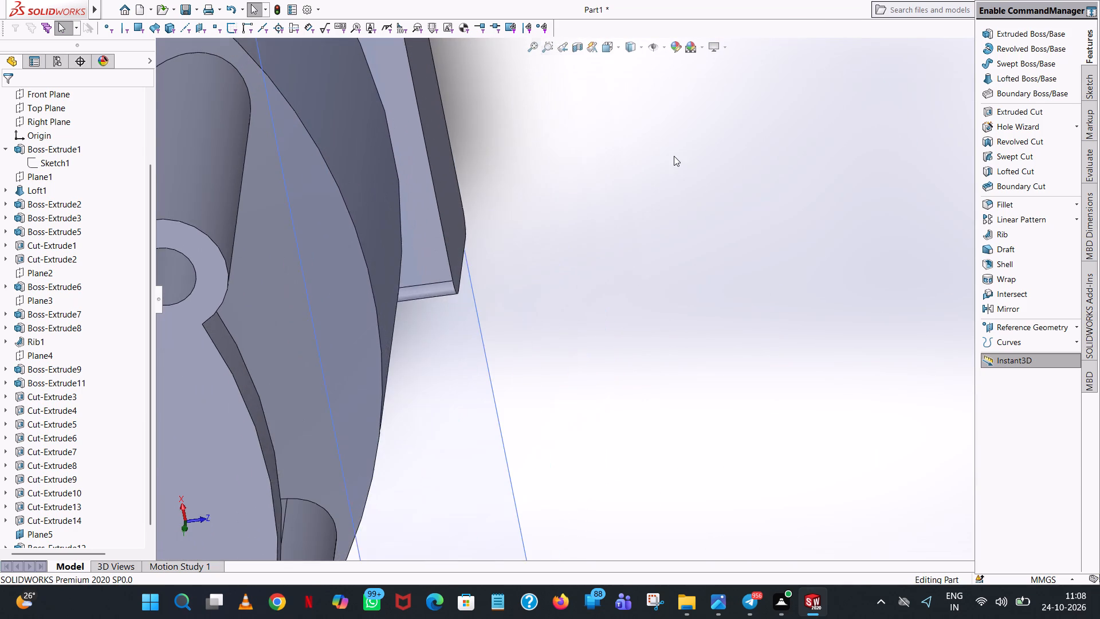
pyautogui.moveTo(647, 160); pyautogui.dragTo(625, 68, button='middle')
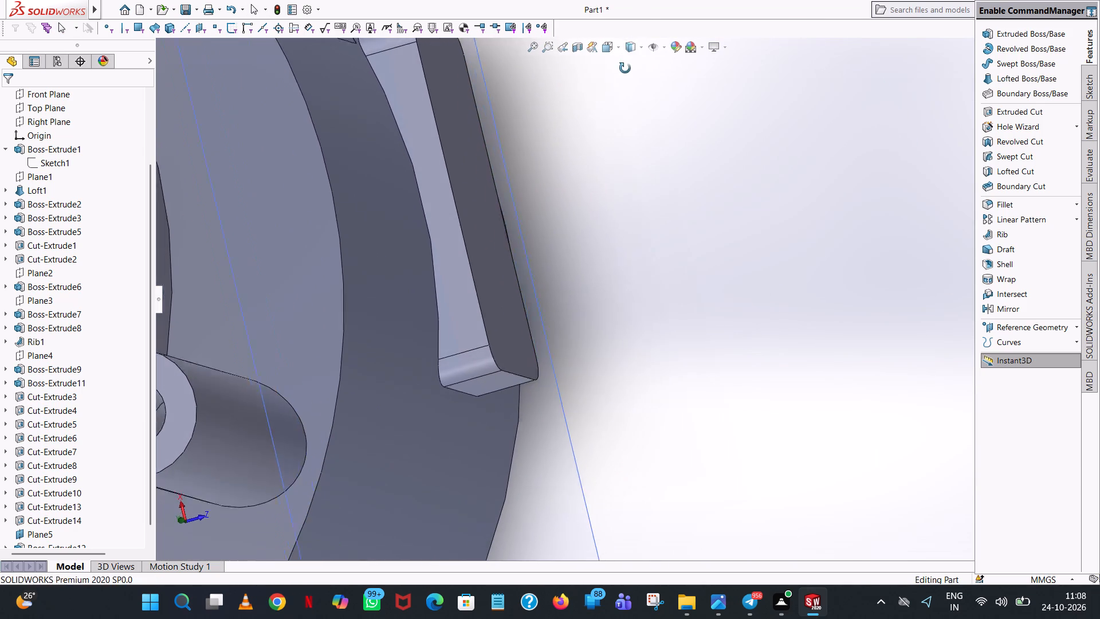
pyautogui.moveTo(625, 68); pyautogui.dragTo(636, 23, button='middle')
pyautogui.scroll(1, 638, 48)
pyautogui.scroll(9, 637, 113)
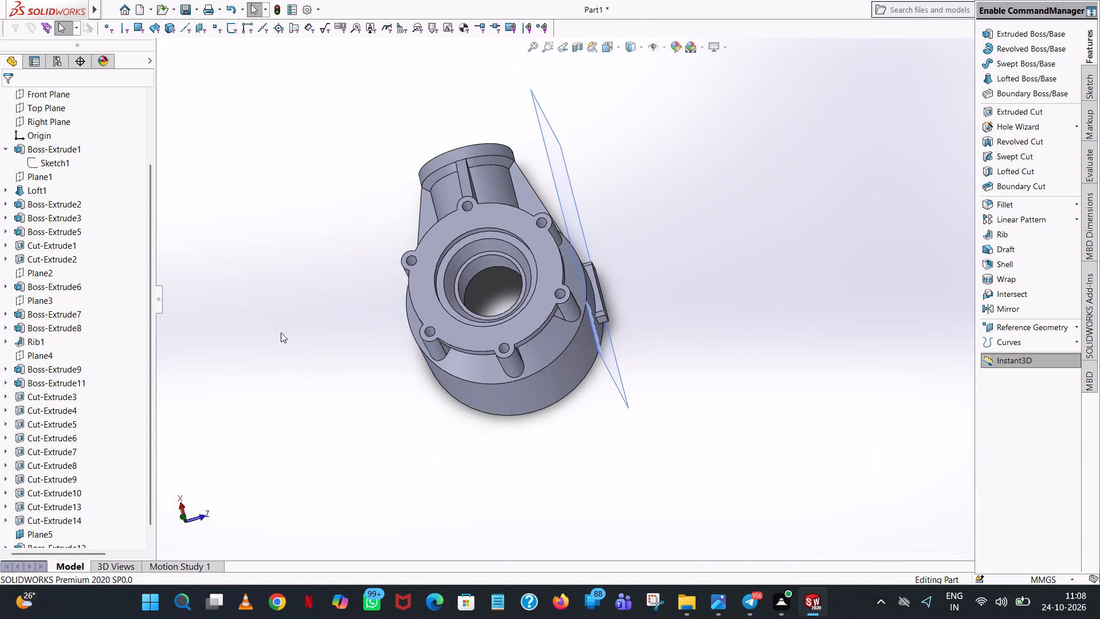
# Hide the offset front plane that carries the rounded rectangle's sketch.
pyautogui.scroll(-9, 7, 451)
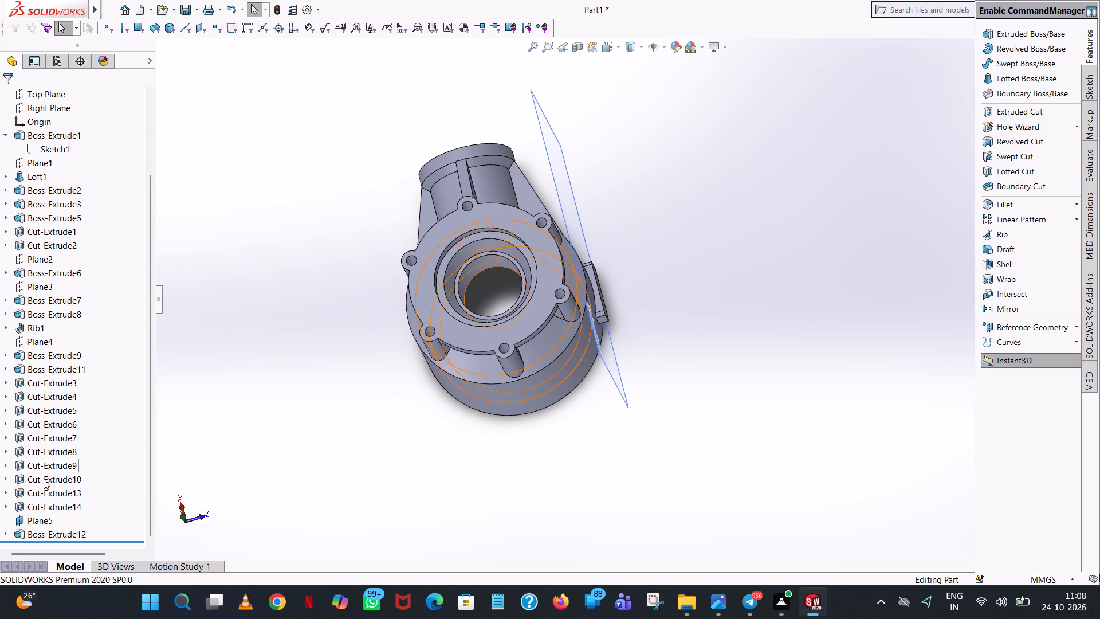
pyautogui.click(47, 522)
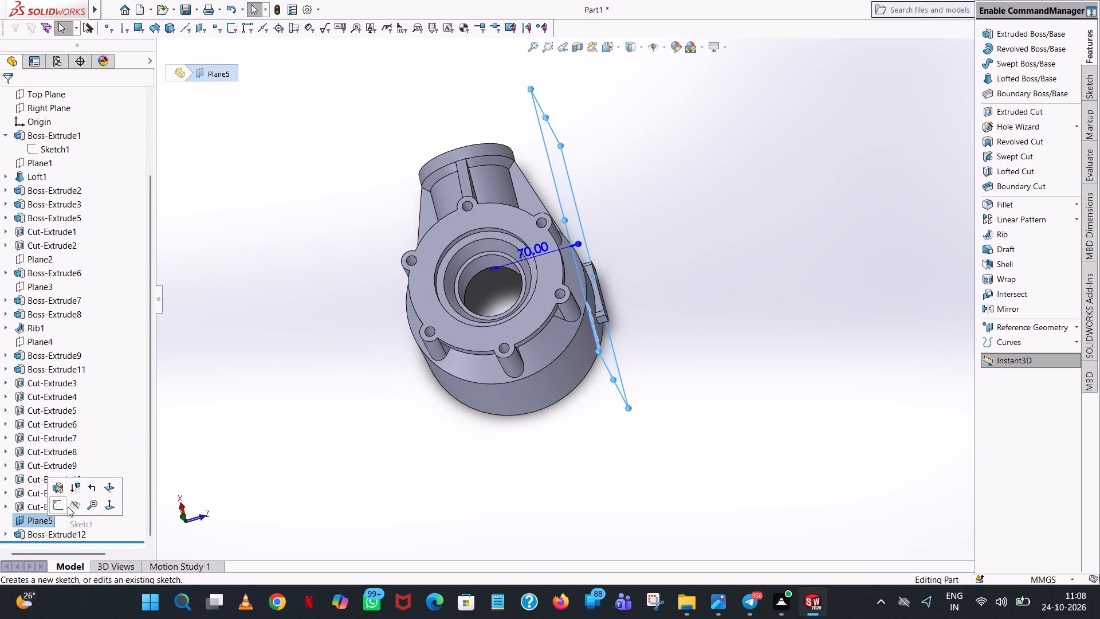
pyautogui.click(68, 507)
# Examine the whole housing from the side with the rectangular pad and the flanged branch.
pyautogui.scroll(7, 570, 366)
pyautogui.moveTo(622, 353); pyautogui.dragTo(478, 371, button='middle')
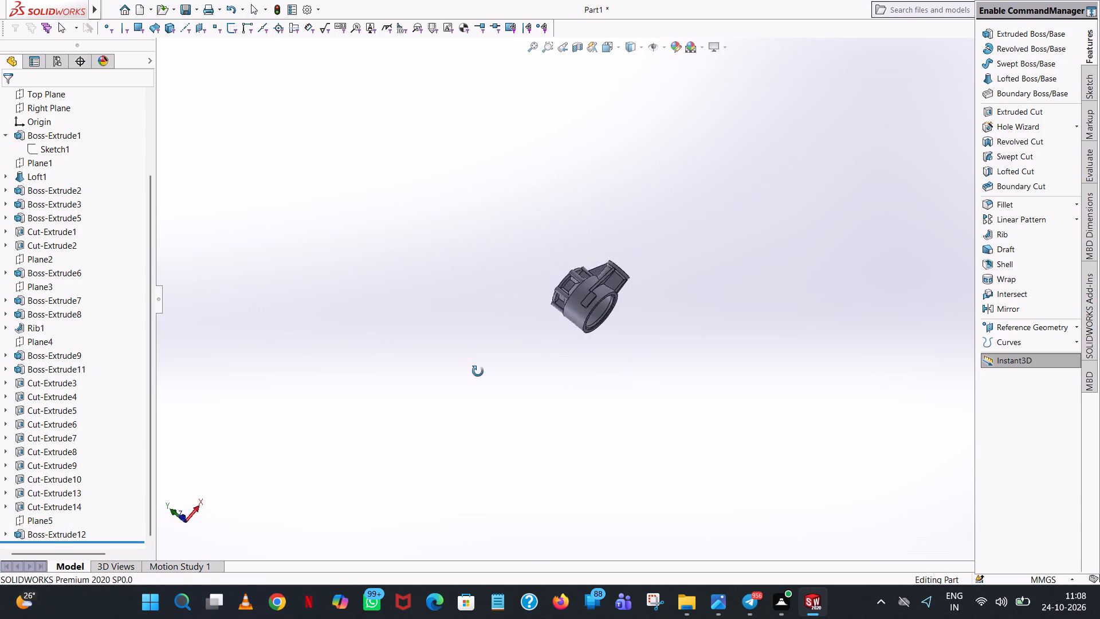
pyautogui.moveTo(478, 371); pyautogui.dragTo(489, 427, button='middle')
pyautogui.scroll(-2, 483, 417)
pyautogui.scroll(-3, 681, 241)
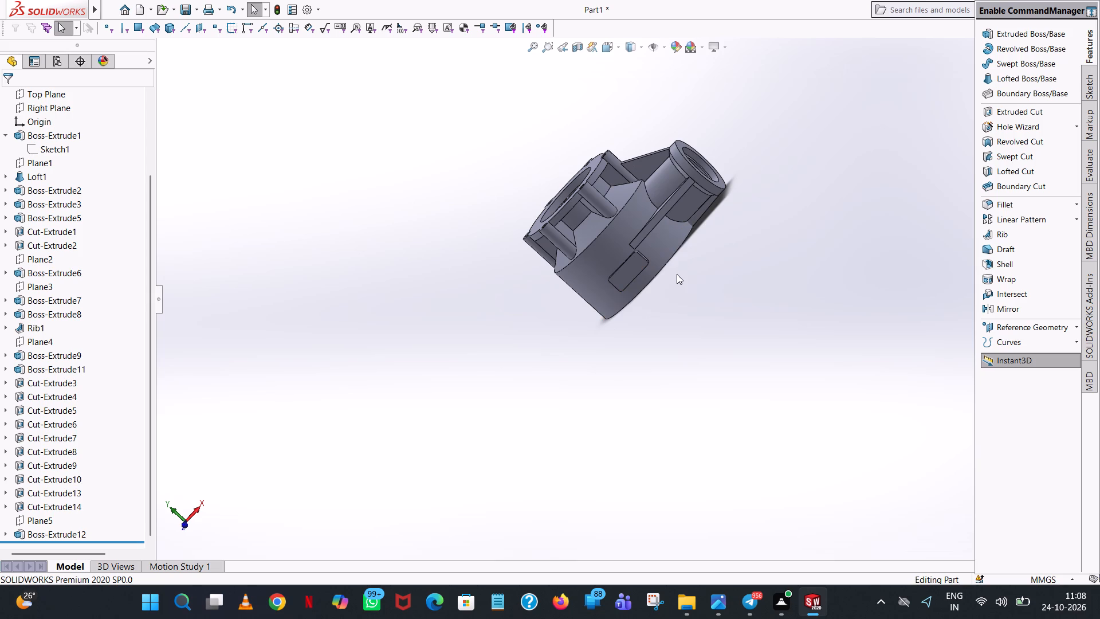
pyautogui.scroll(3, 677, 274)
pyautogui.scroll(-4, 678, 274)
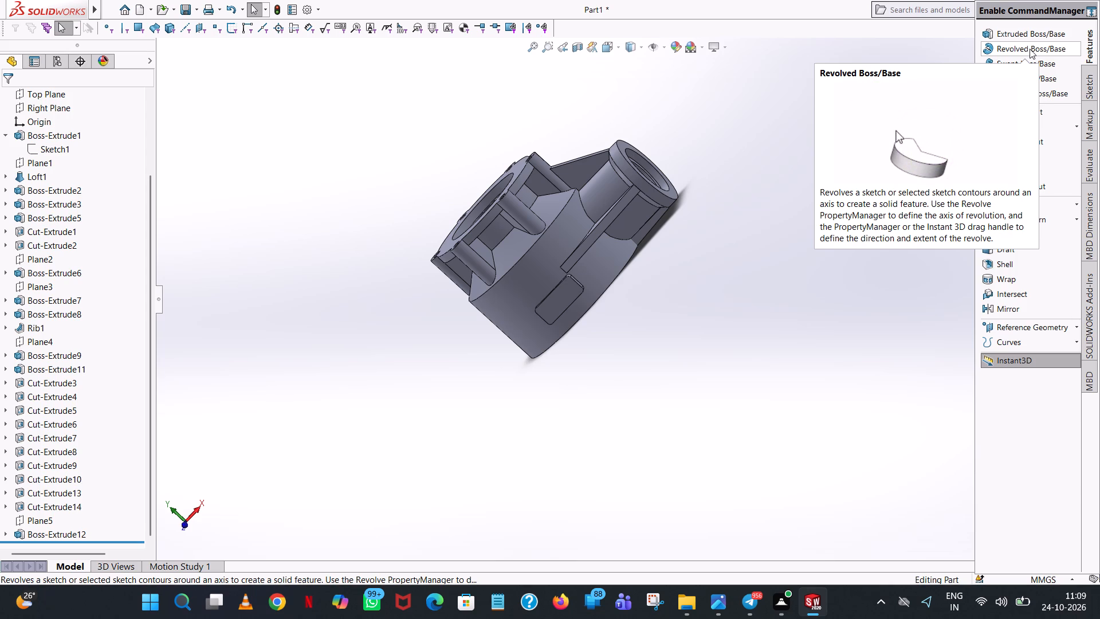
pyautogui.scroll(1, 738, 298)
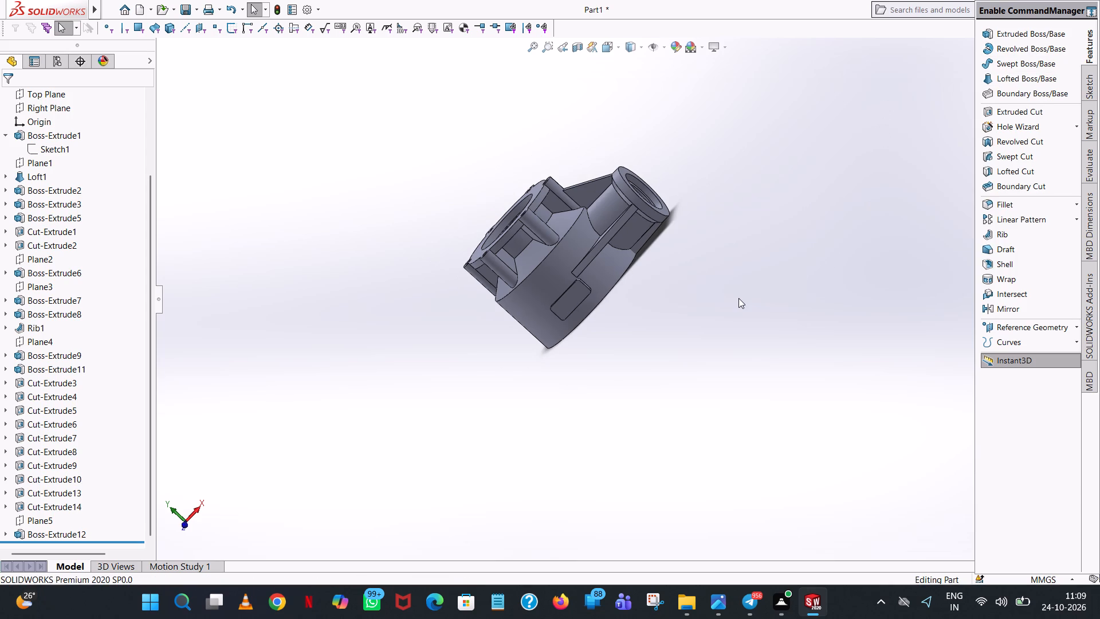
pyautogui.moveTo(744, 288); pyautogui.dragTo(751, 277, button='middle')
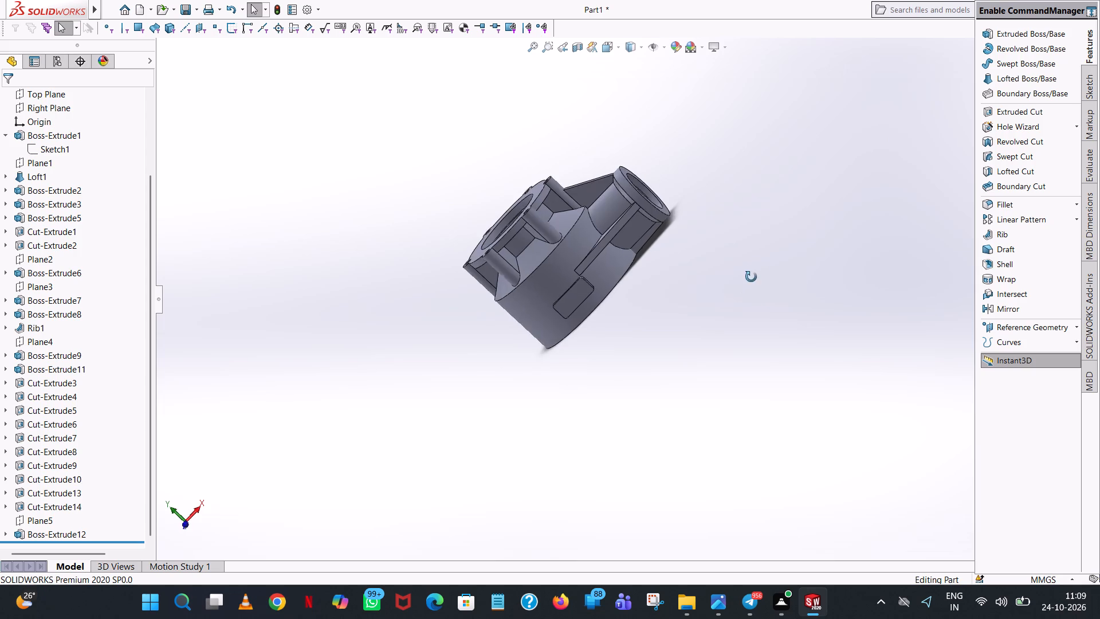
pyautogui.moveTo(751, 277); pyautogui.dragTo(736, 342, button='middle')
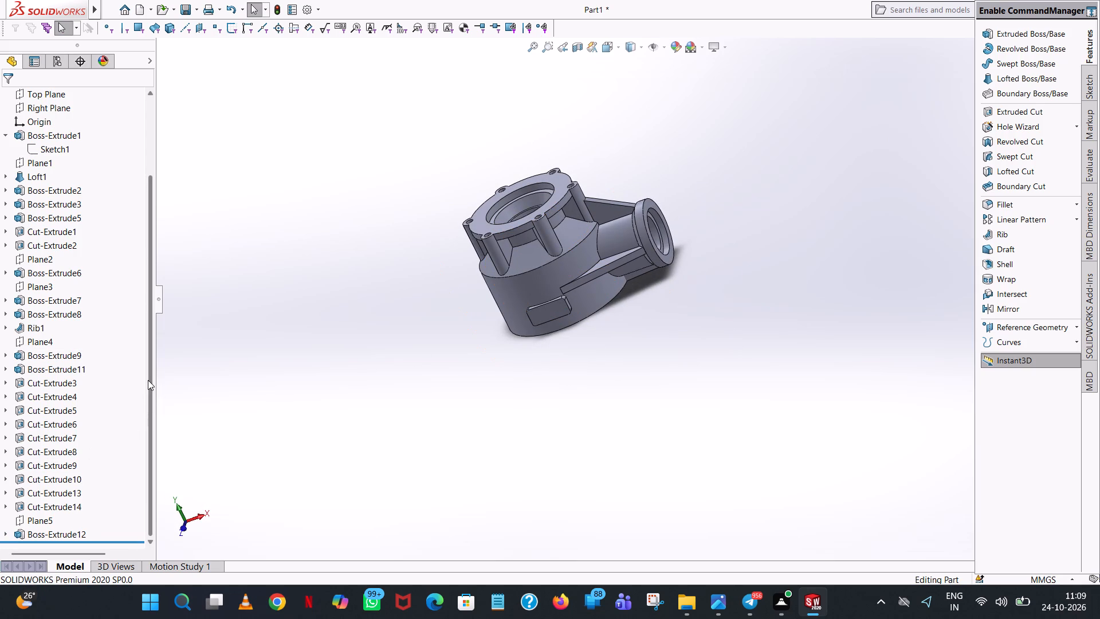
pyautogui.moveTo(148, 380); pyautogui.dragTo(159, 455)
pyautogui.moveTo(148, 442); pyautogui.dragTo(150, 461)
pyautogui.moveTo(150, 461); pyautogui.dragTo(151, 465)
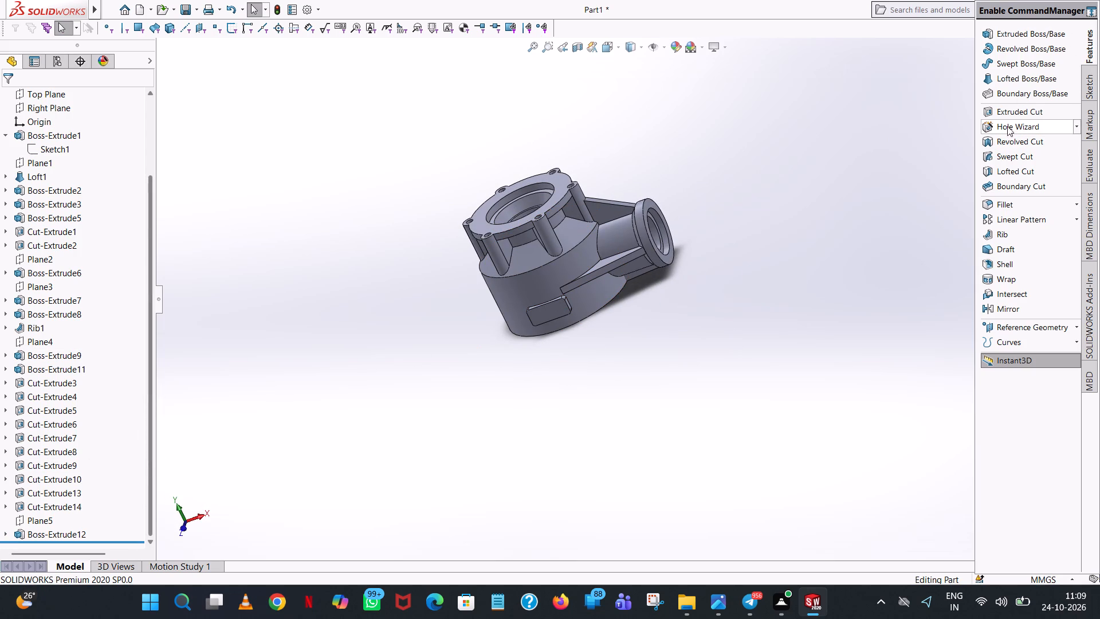
# Start an extruded cut with a sketch on the rounded rectangular pad's outer face, viewed from the front.
pyautogui.click(1011, 113)
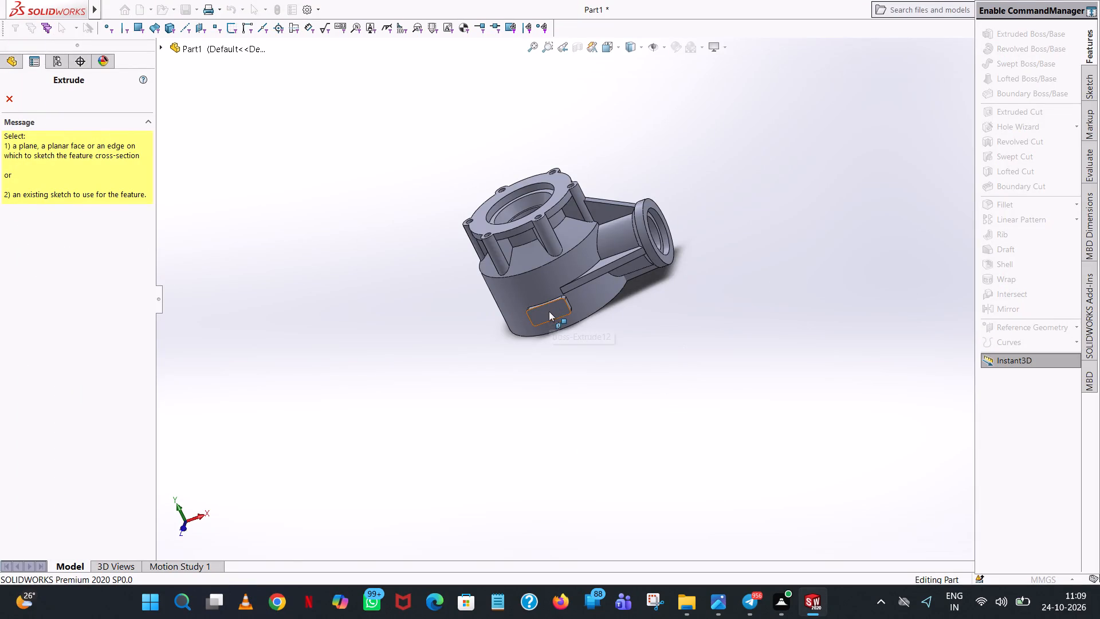
pyautogui.scroll(-10, 549, 314)
pyautogui.click(647, 276)
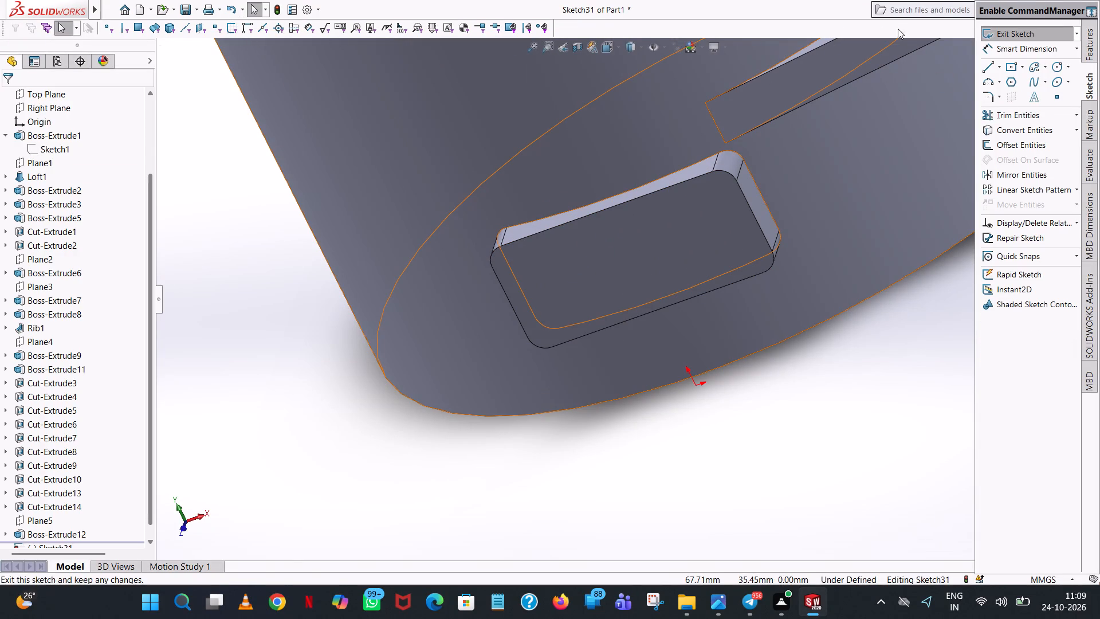
pyautogui.click(615, 45)
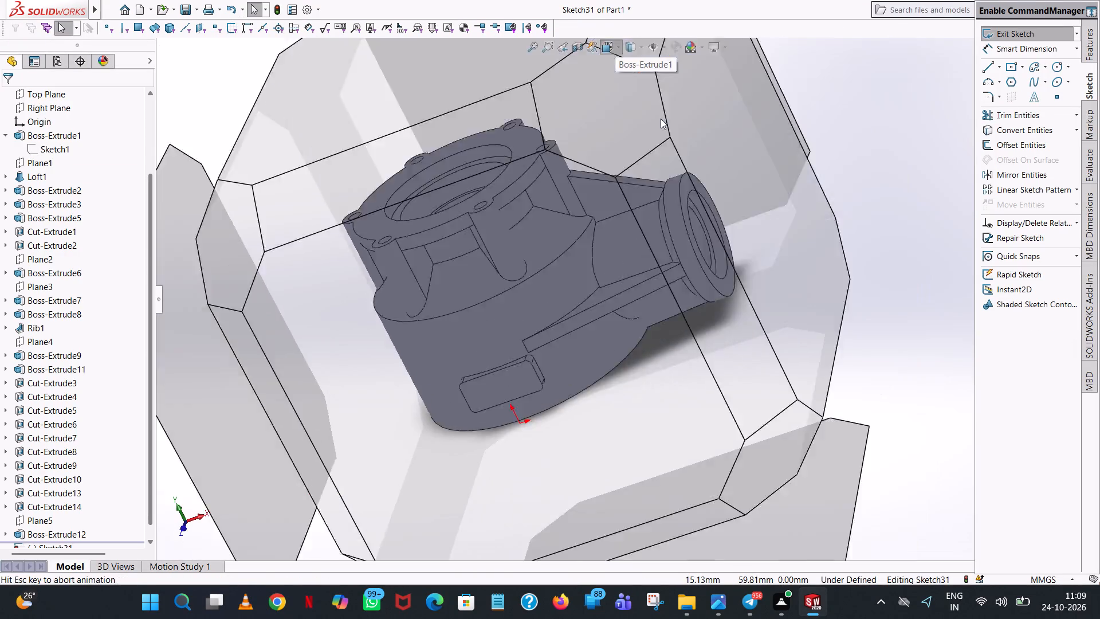
pyautogui.click(676, 111)
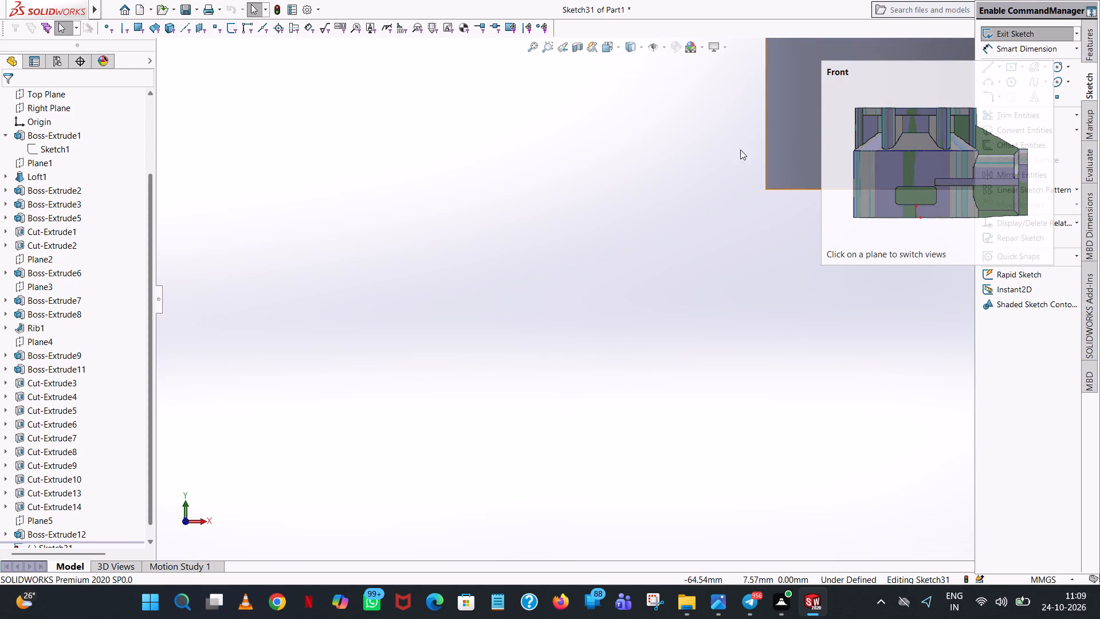
pyautogui.click(667, 283)
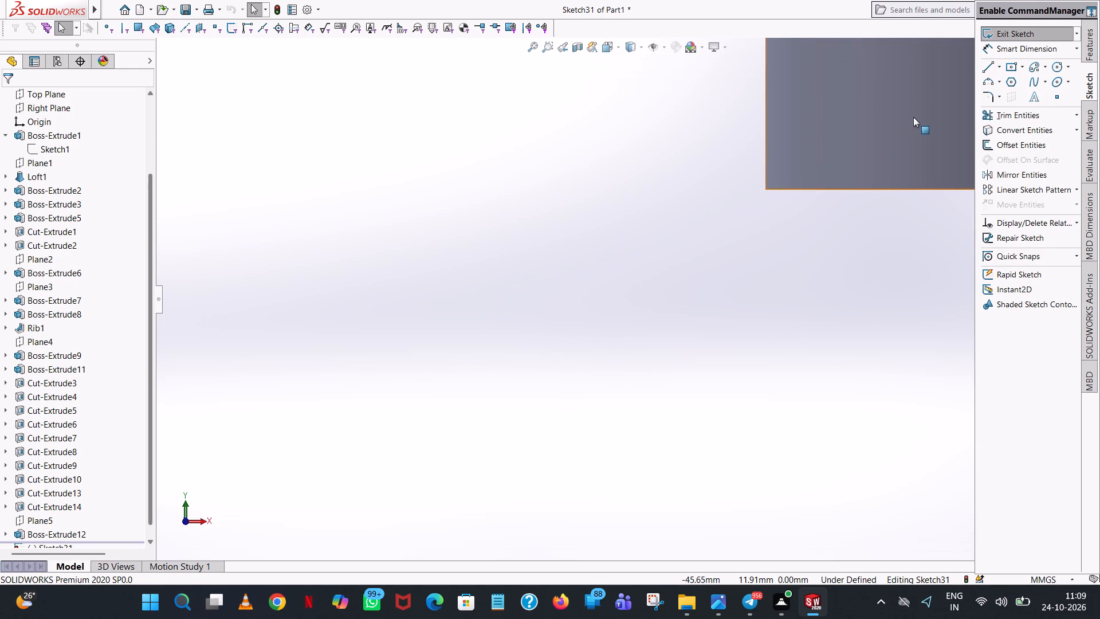
pyautogui.scroll(6, 913, 117)
pyautogui.scroll(-1, 914, 117)
pyautogui.scroll(2, 914, 117)
pyautogui.scroll(-5, 914, 118)
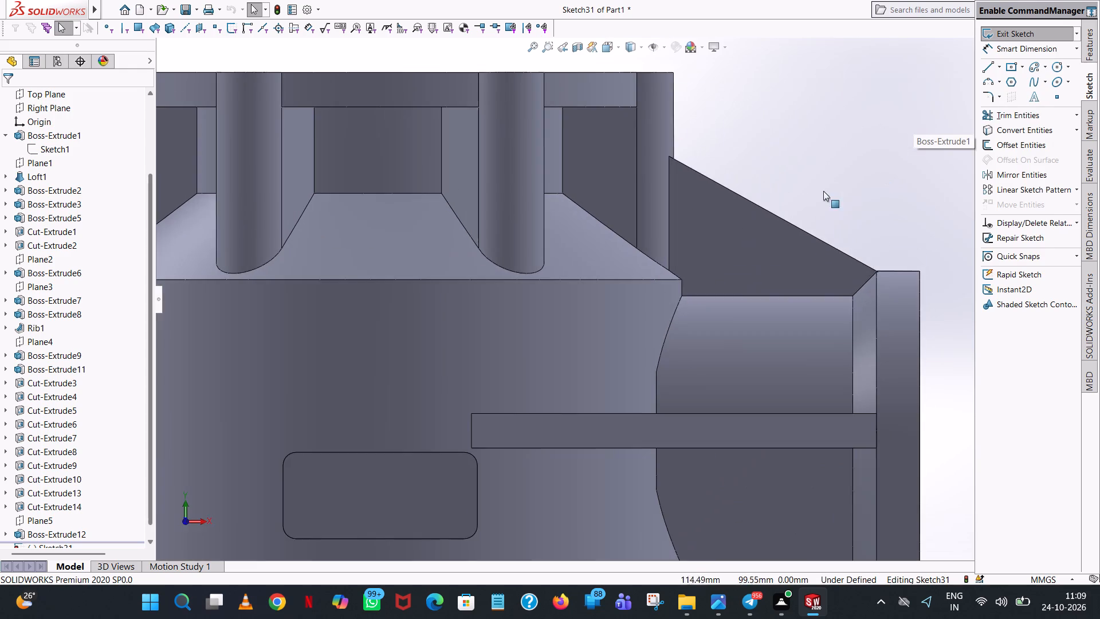
pyautogui.scroll(4, 498, 396)
pyautogui.scroll(-3, 514, 389)
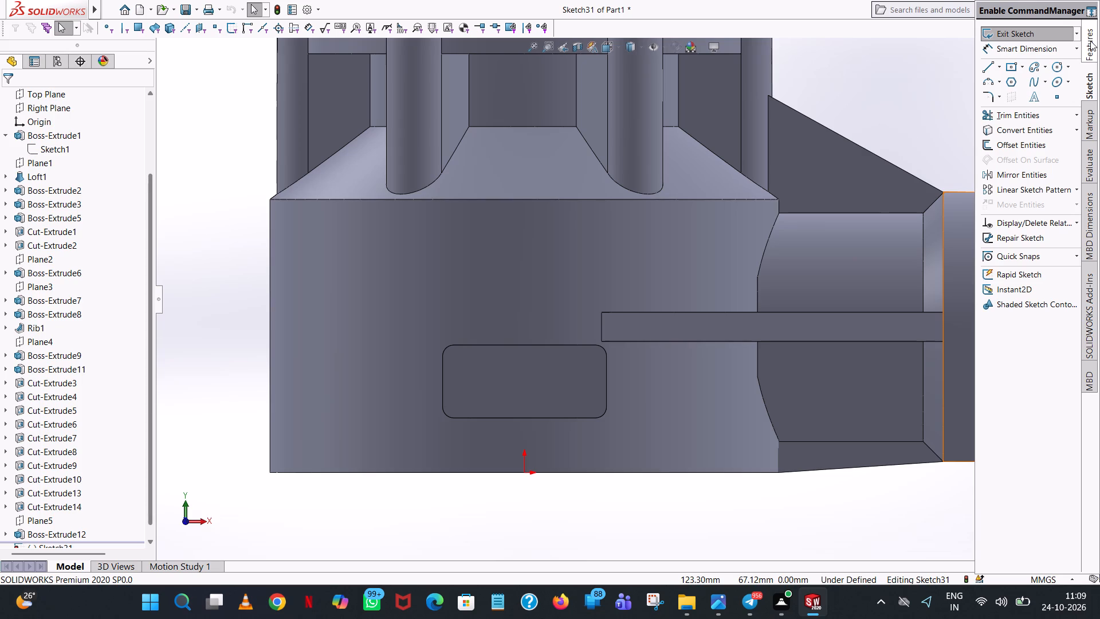
# Sketch a circle of 4 mm radius centred on the rounded rectangular pad, aligned with its edge midpoints.
pyautogui.click(1055, 70)
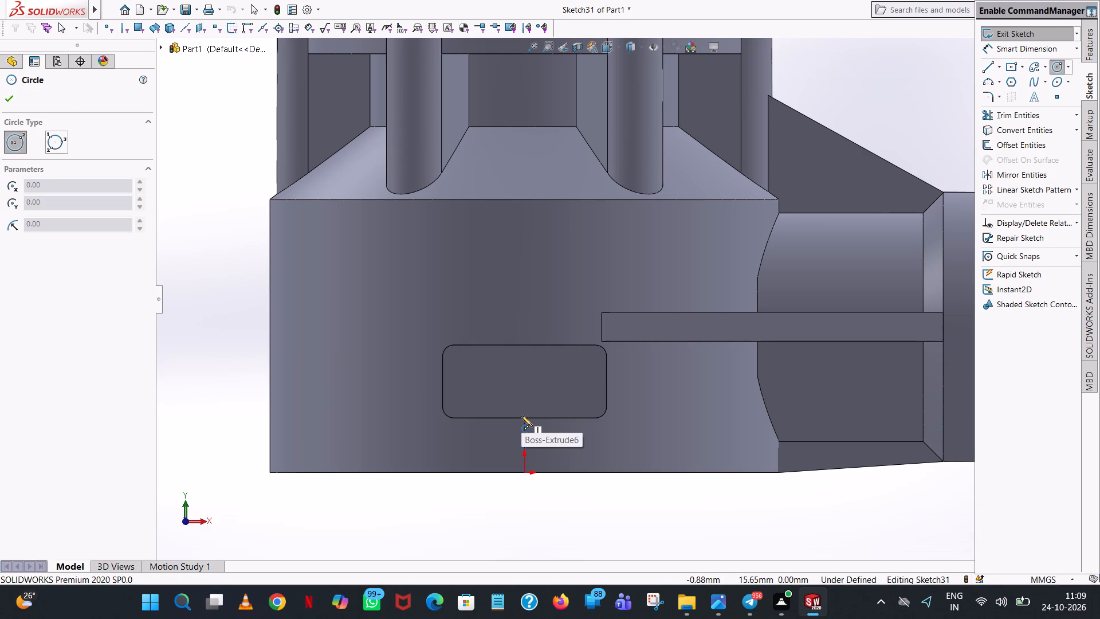
pyautogui.scroll(-4, 520, 418)
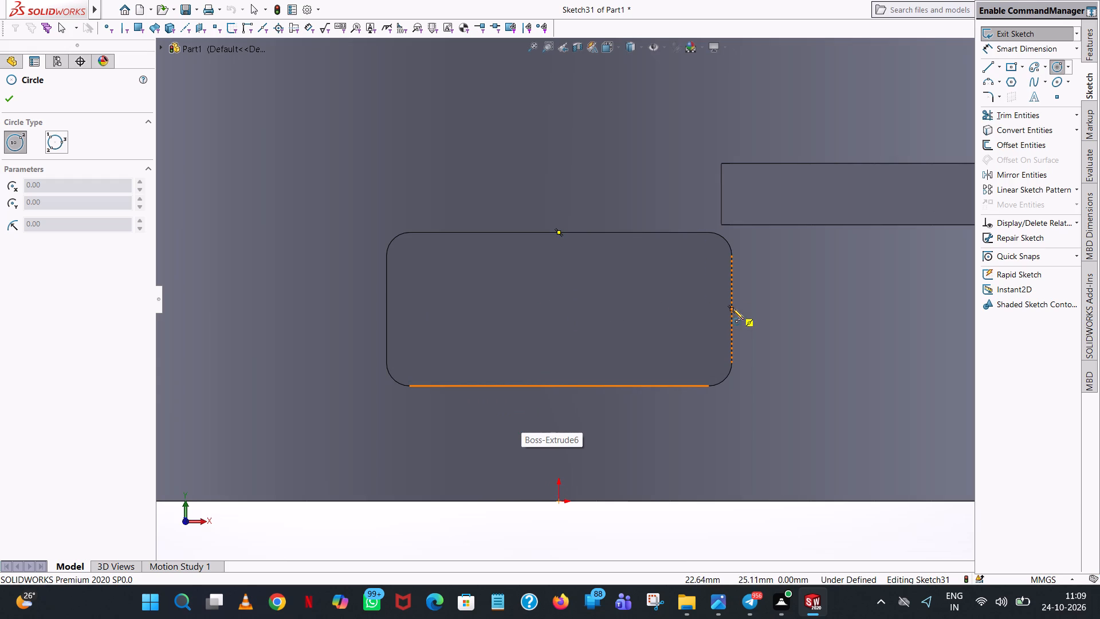
pyautogui.click(558, 308)
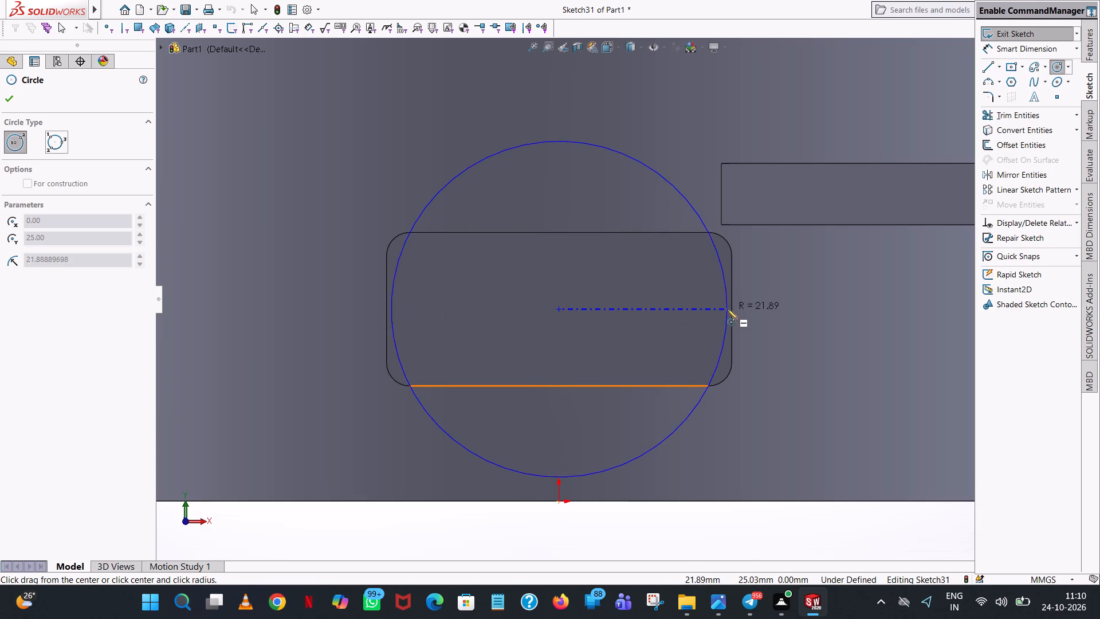
pyautogui.click(594, 269)
pyautogui.press('4')
pyautogui.press('Return')
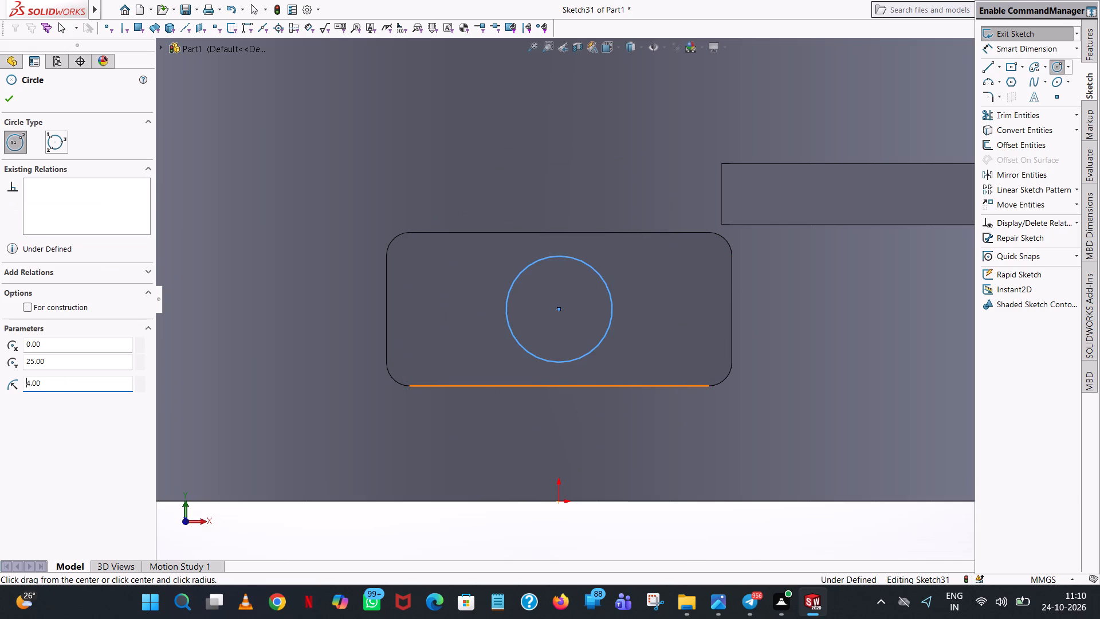
pyautogui.click(10, 95)
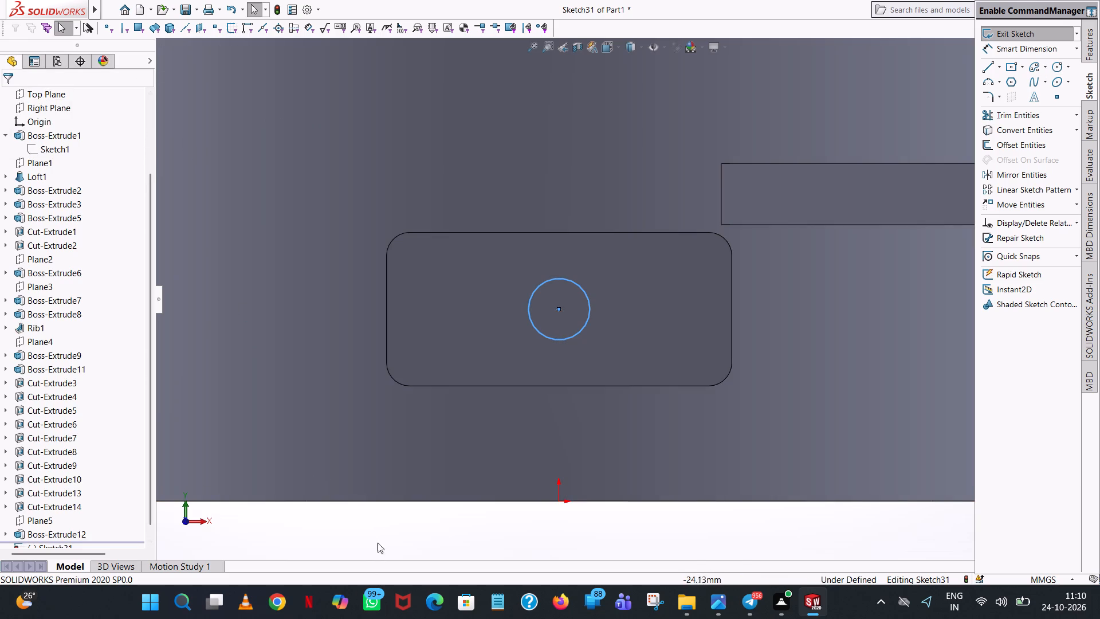
pyautogui.click(385, 526)
# Dimension the circle's diameter as 8 mm and the height of its centre above the origin as 25 mm.
pyautogui.click(1030, 50)
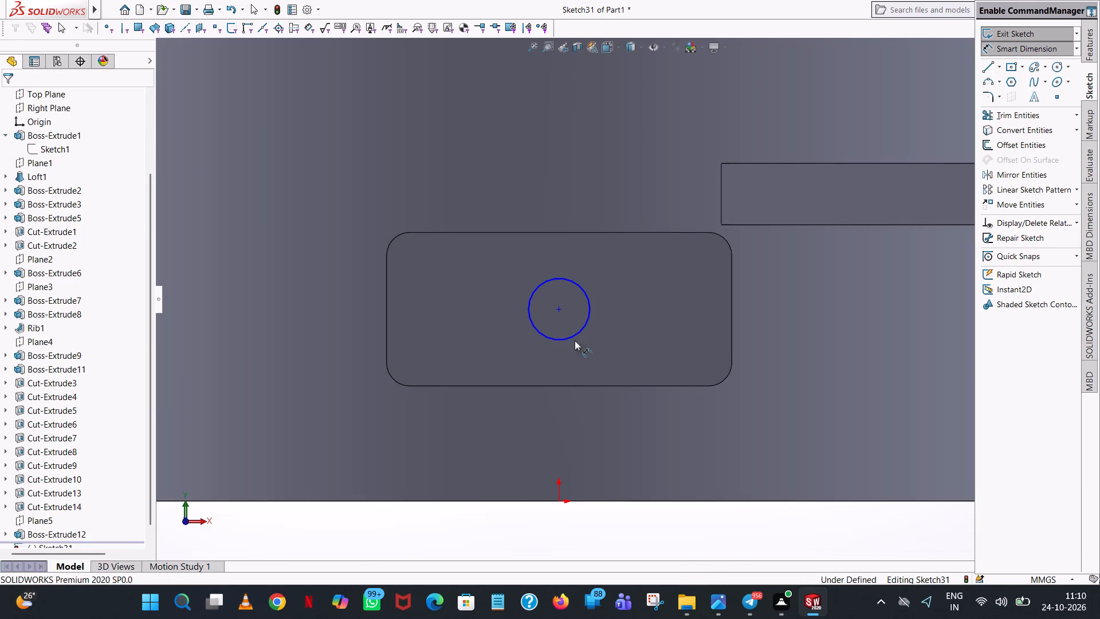
pyautogui.click(581, 329)
pyautogui.click(770, 420)
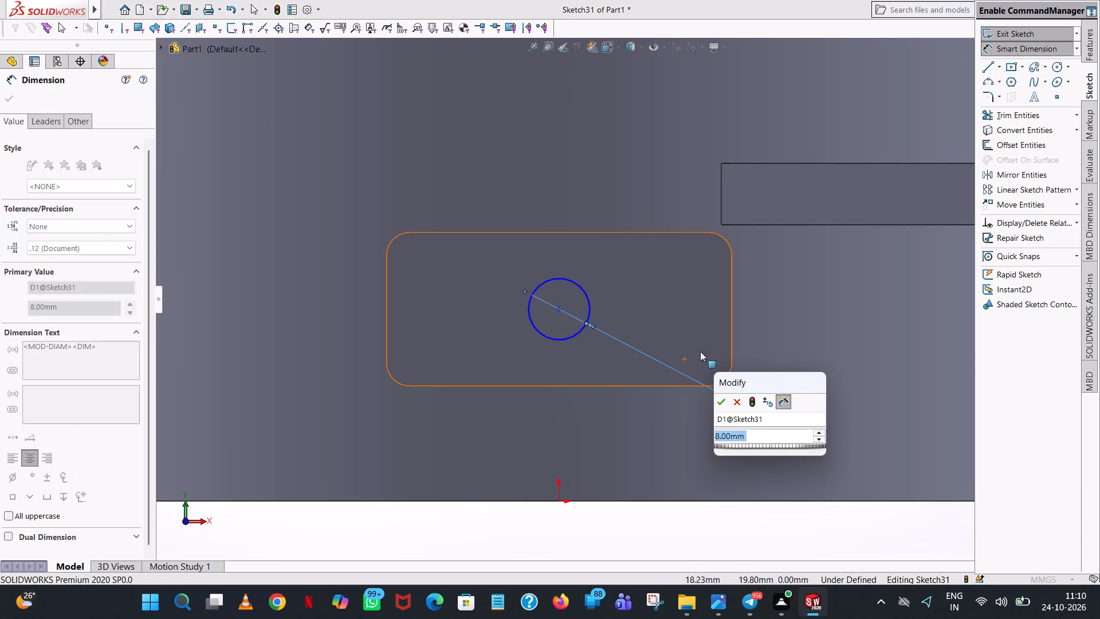
pyautogui.click(717, 396)
pyautogui.click(767, 293)
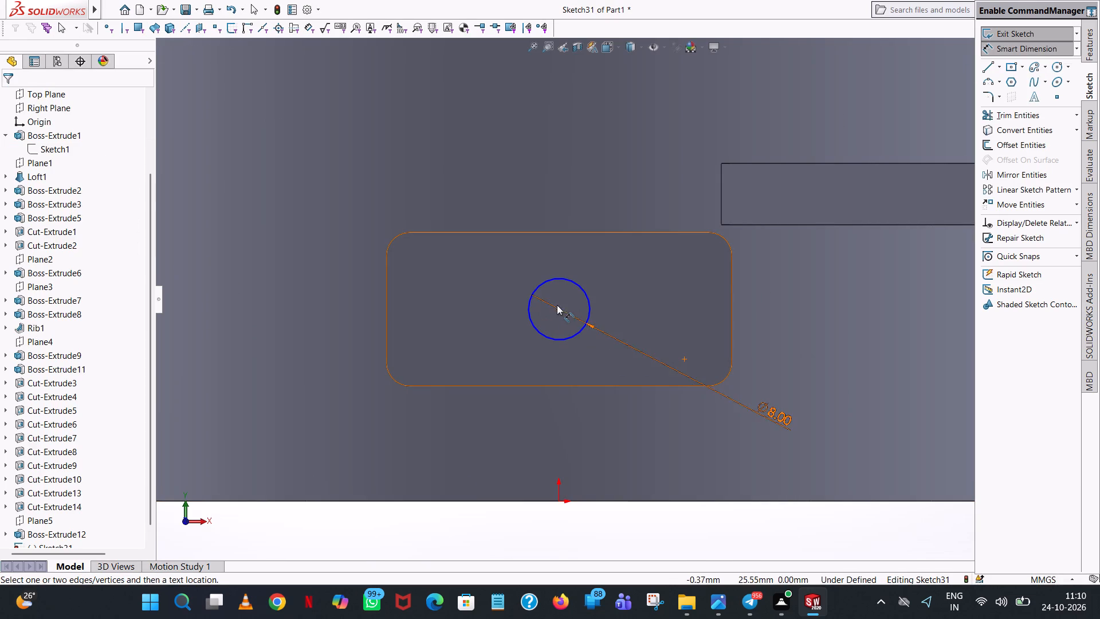
pyautogui.click(558, 308)
pyautogui.click(560, 498)
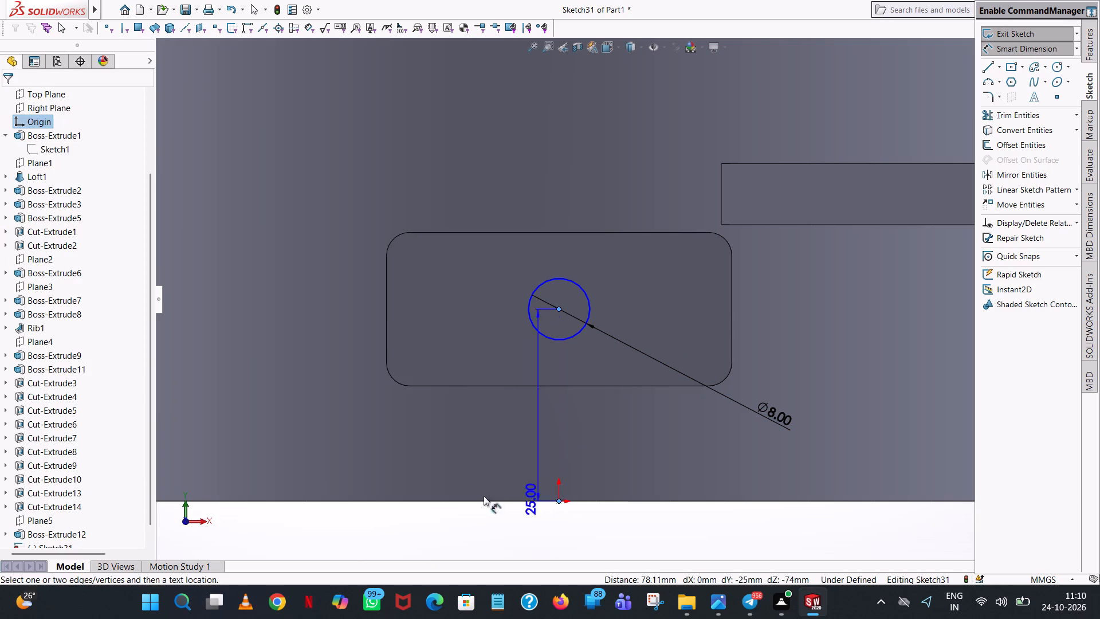
pyautogui.click(341, 484)
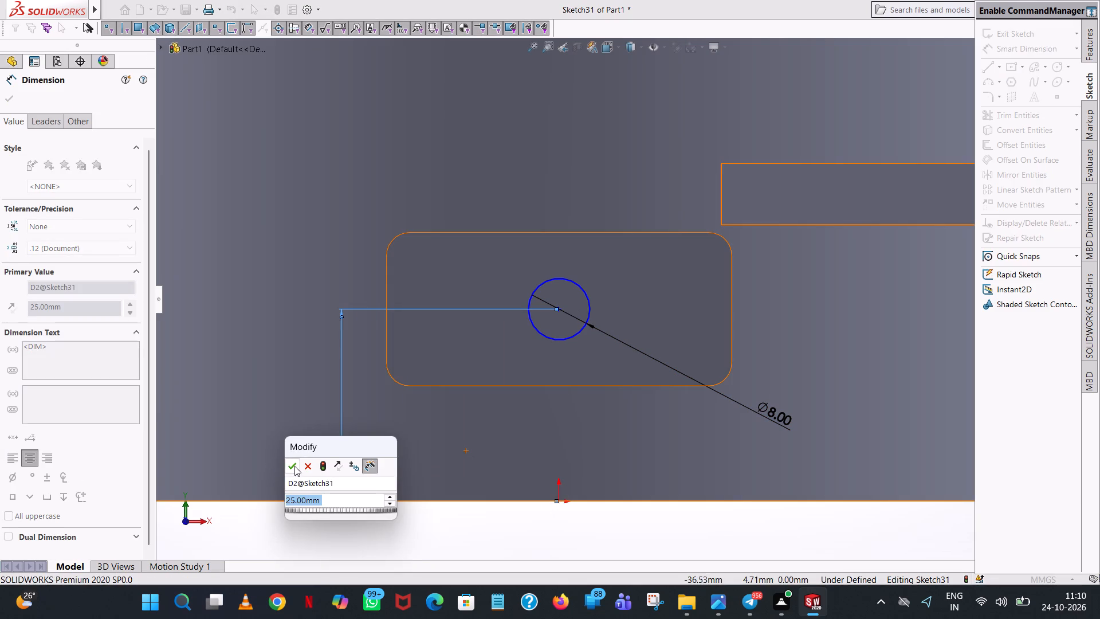
pyautogui.click(294, 466)
pyautogui.click(184, 316)
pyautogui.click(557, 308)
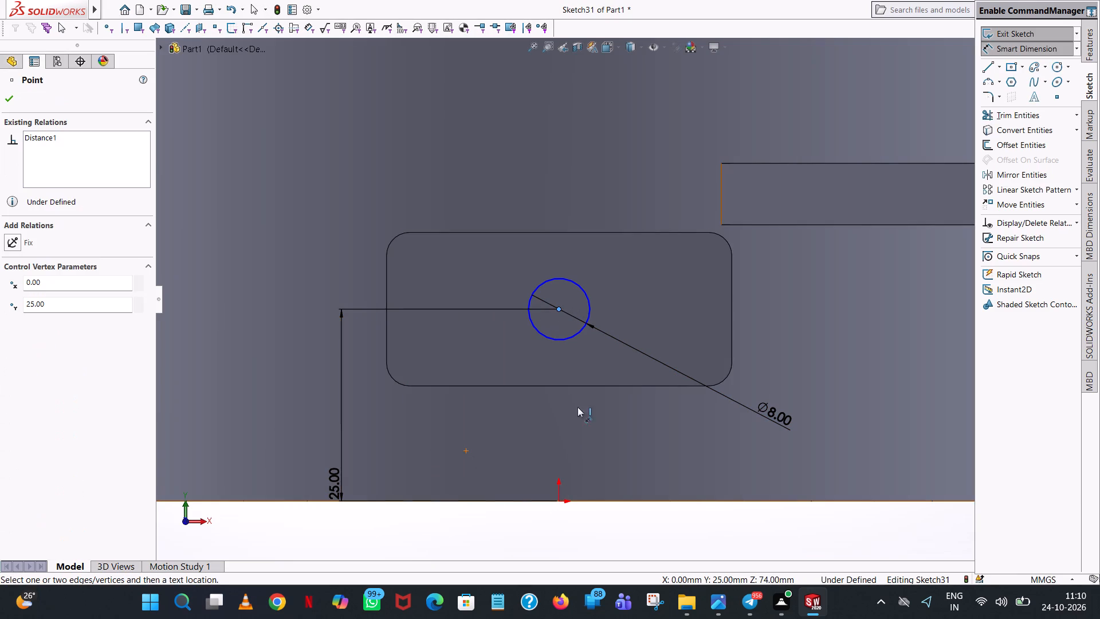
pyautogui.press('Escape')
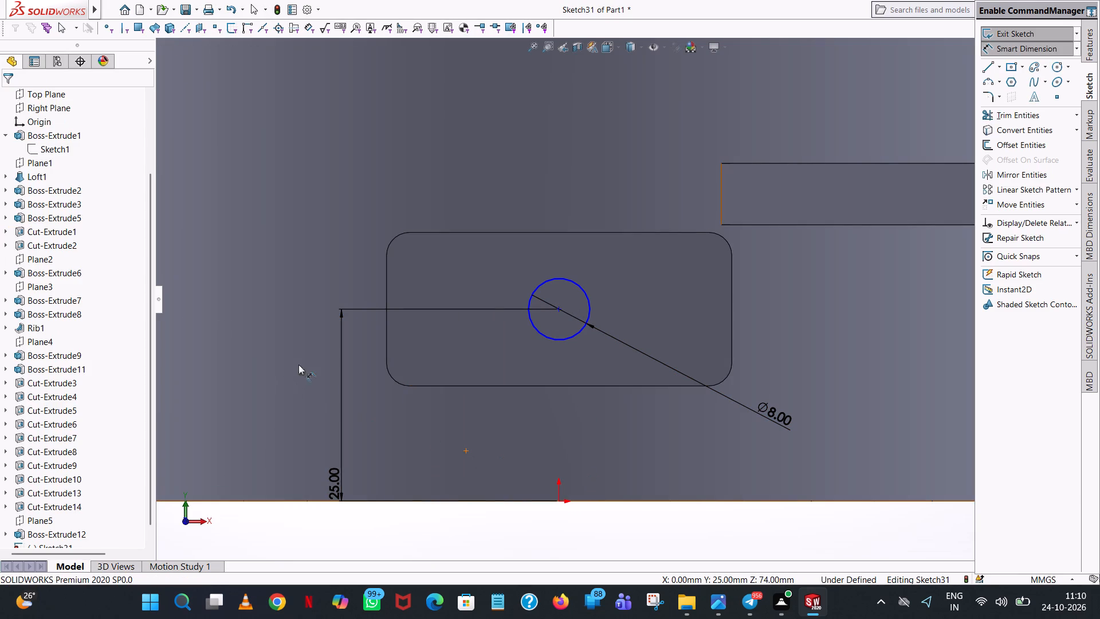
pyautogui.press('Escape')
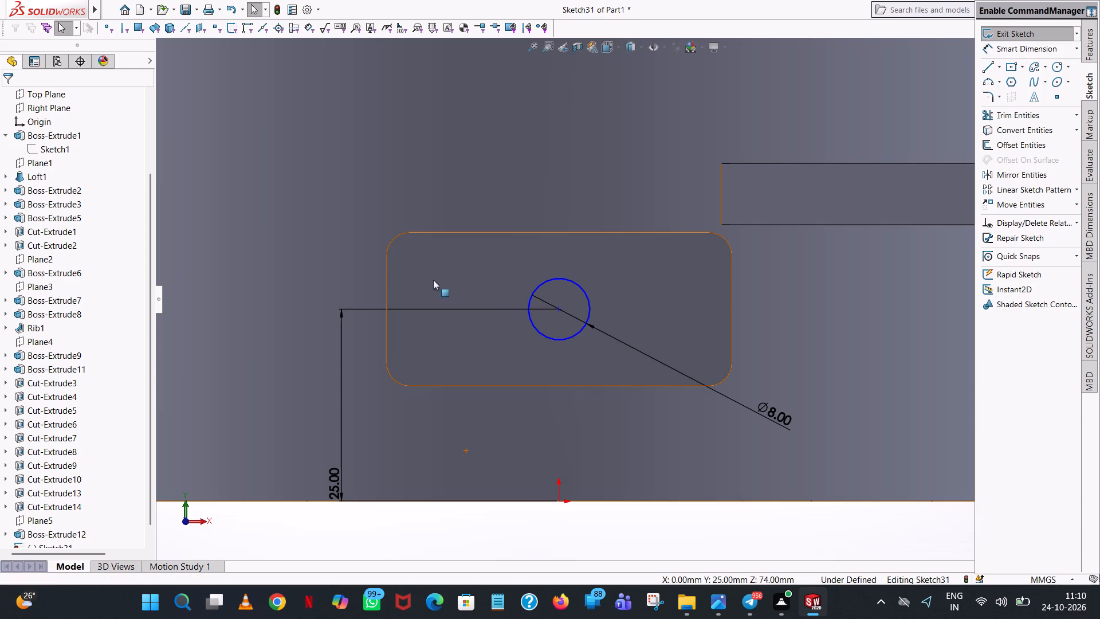
# Add a vertical relation between the circle's centre and the origin.
pyautogui.keyDown('ctrl'); pyautogui.click(558, 308); pyautogui.keyUp('ctrl')
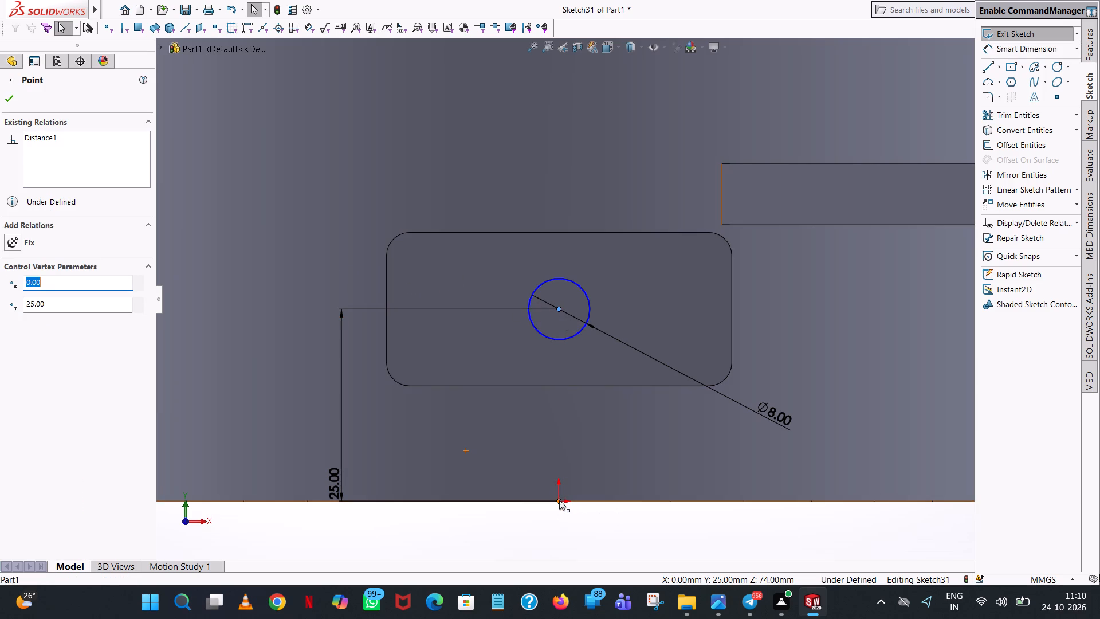
pyautogui.keyDown('ctrl'); pyautogui.click(557, 503); pyautogui.keyUp('ctrl')
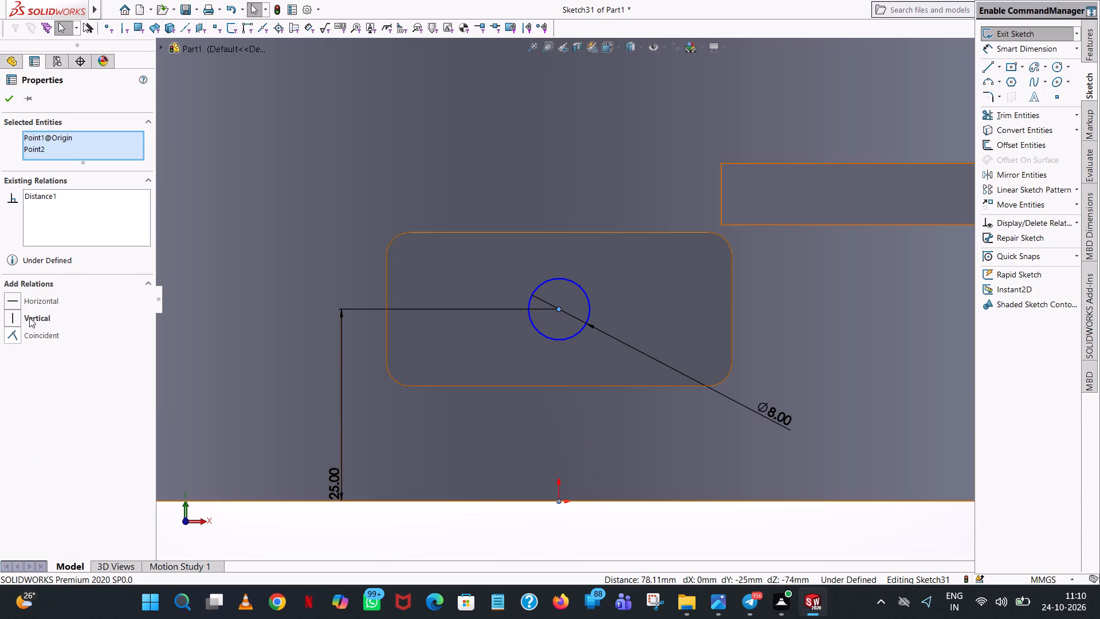
pyautogui.click(29, 316)
pyautogui.click(431, 168)
pyautogui.scroll(4, 432, 168)
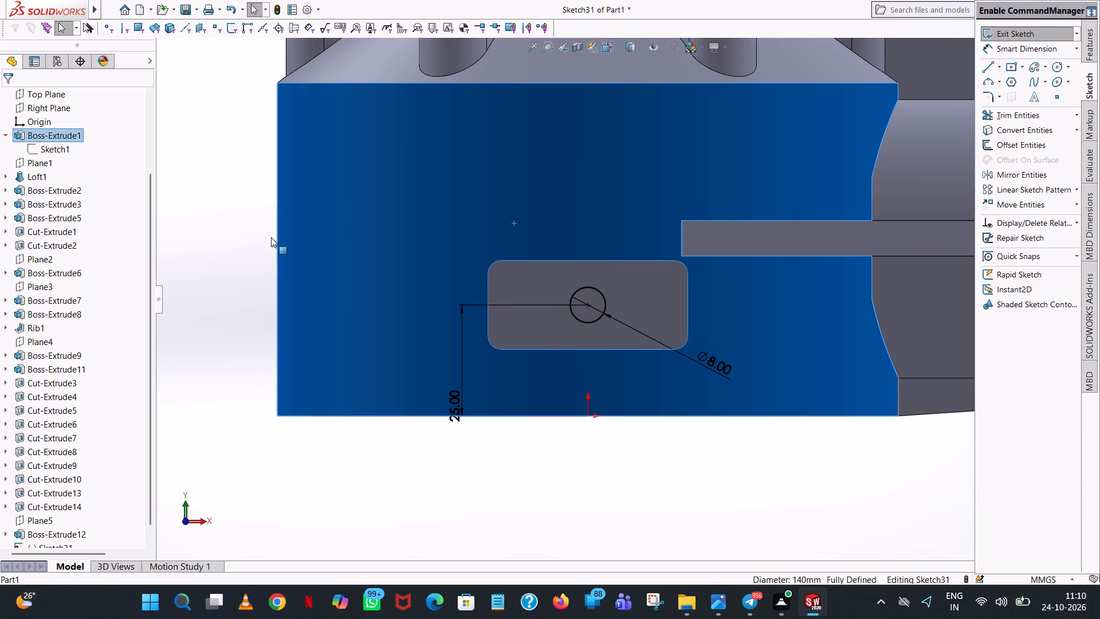
pyautogui.click(215, 232)
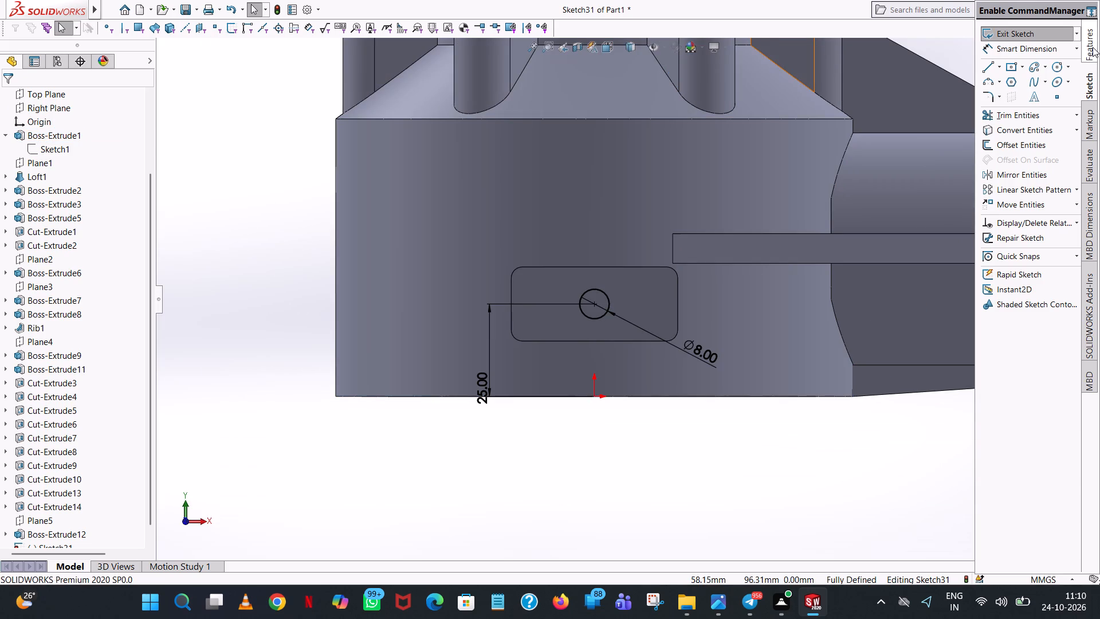
# Cut the circle blind 36 mm inward from the sketch plane, through the pad and the housing wall.
pyautogui.click(1093, 47)
pyautogui.click(1022, 116)
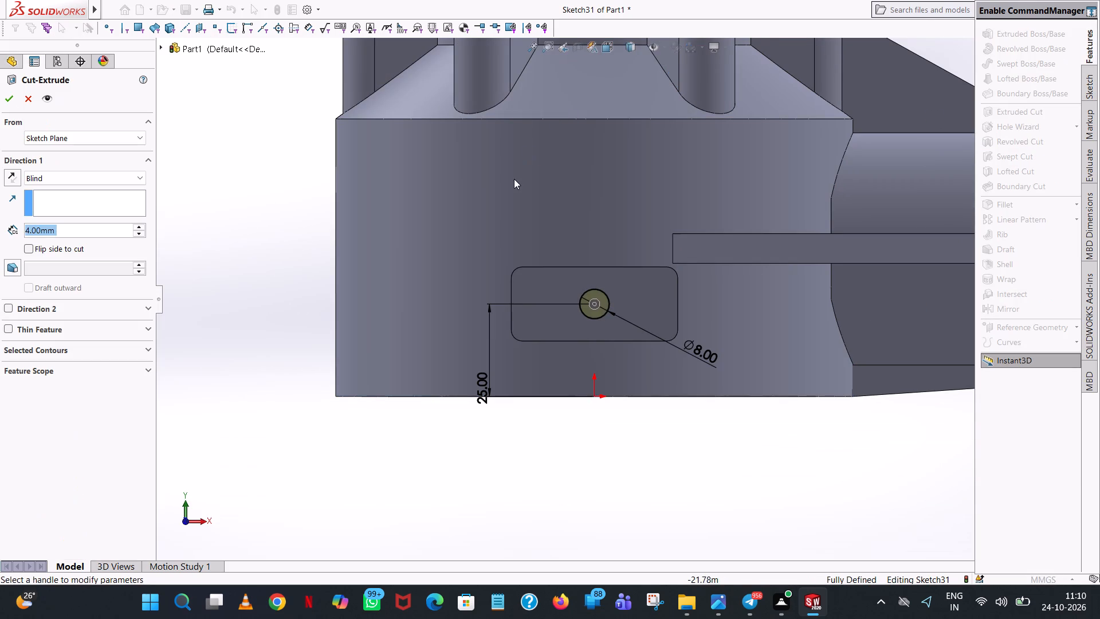
pyautogui.moveTo(552, 209); pyautogui.dragTo(694, 222, button='middle')
pyautogui.scroll(1, 694, 218)
pyautogui.moveTo(543, 303); pyautogui.dragTo(459, 292)
pyautogui.moveTo(413, 238); pyautogui.dragTo(456, 178, button='middle')
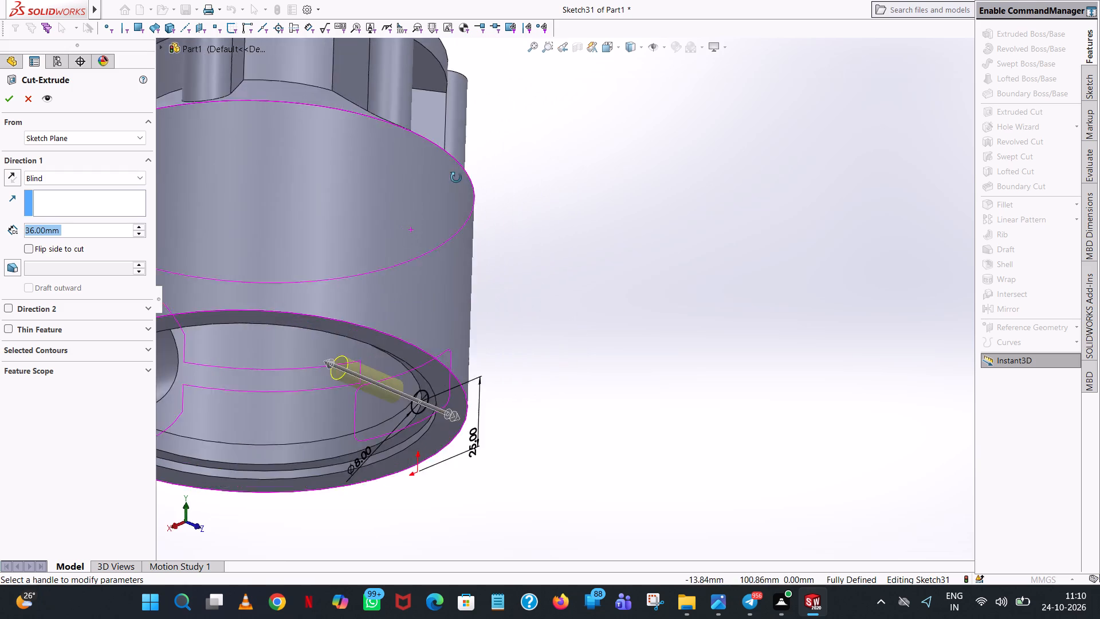
pyautogui.moveTo(456, 178); pyautogui.dragTo(461, 159, button='middle')
pyautogui.click(5, 97)
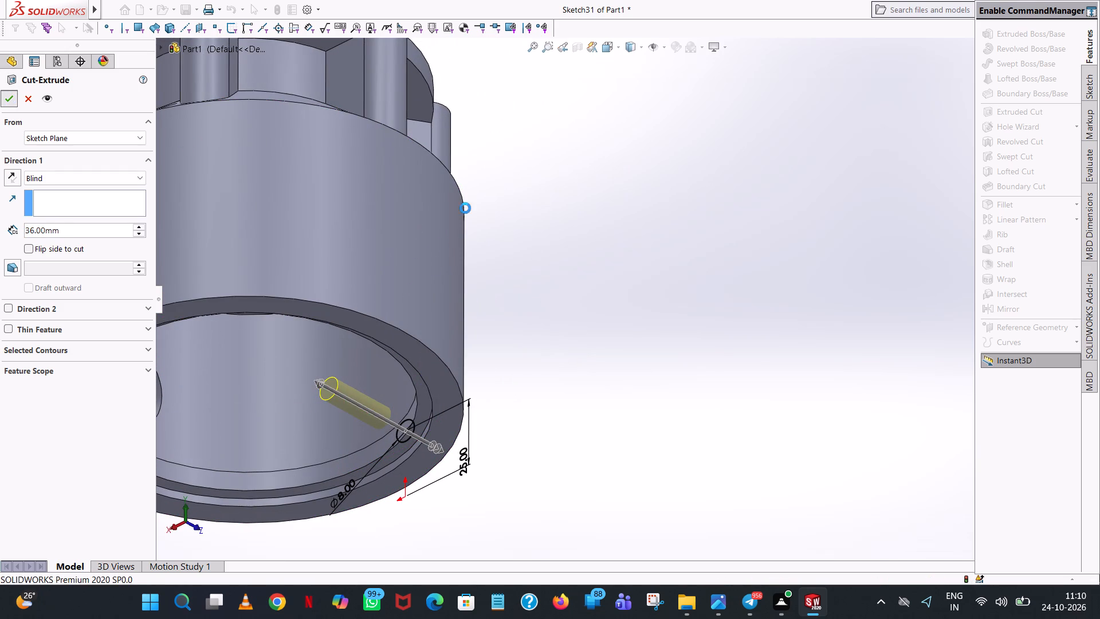
pyautogui.click(606, 225)
# Examine the new hole from the housing's inside and from the outer face of the pad.
pyautogui.scroll(1, 630, 205)
pyautogui.moveTo(630, 205); pyautogui.dragTo(620, 185, button='middle')
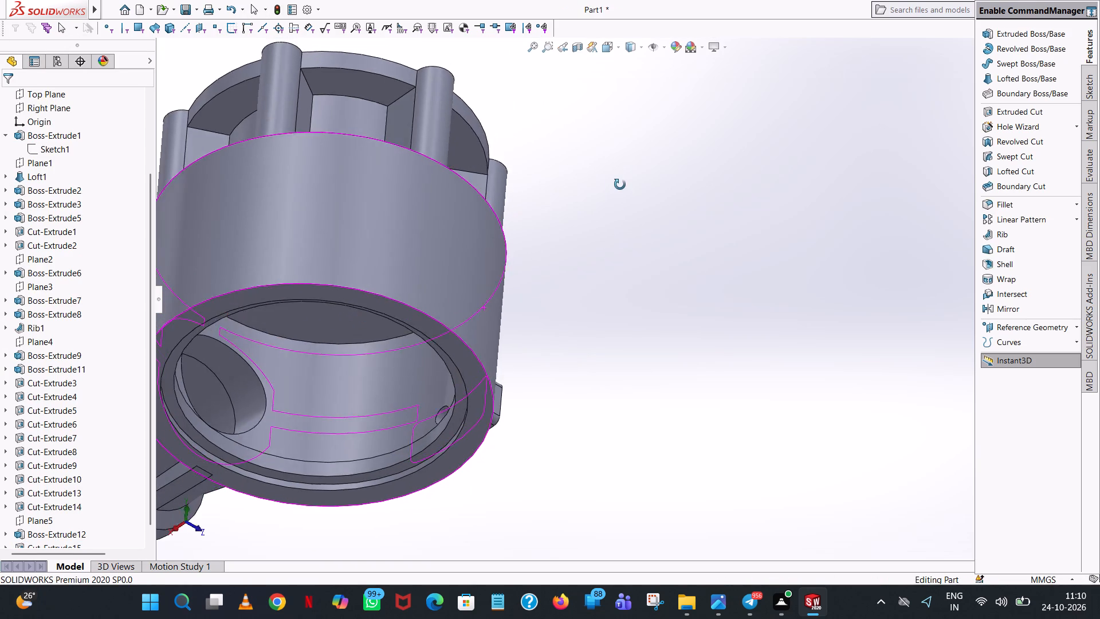
pyautogui.moveTo(620, 185); pyautogui.dragTo(535, 198, button='middle')
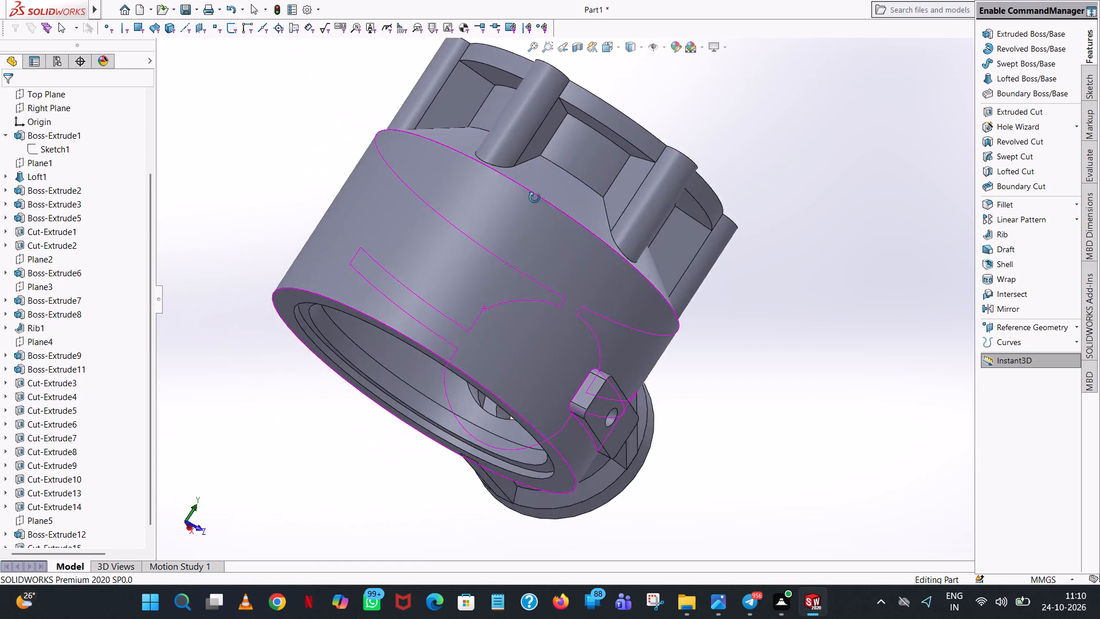
pyautogui.moveTo(535, 198); pyautogui.dragTo(431, 148, button='middle')
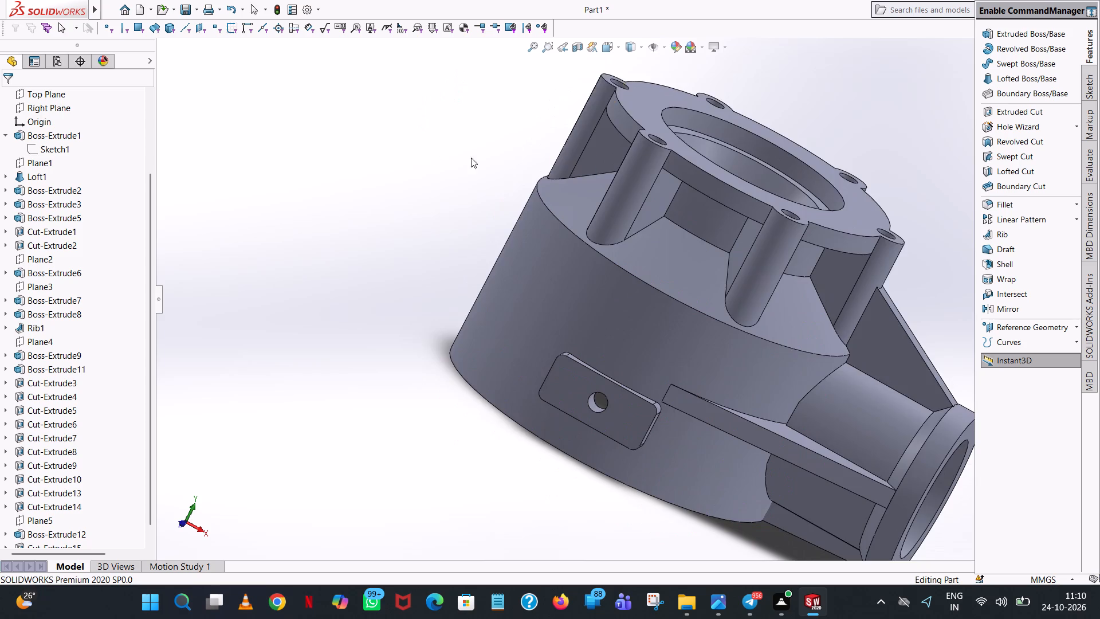
# Examine the housing, its pad and its side branch from below, from the side and from above.
pyautogui.scroll(5, 587, 161)
pyautogui.scroll(-2, 704, 323)
pyautogui.moveTo(704, 322); pyautogui.dragTo(781, 232, button='middle')
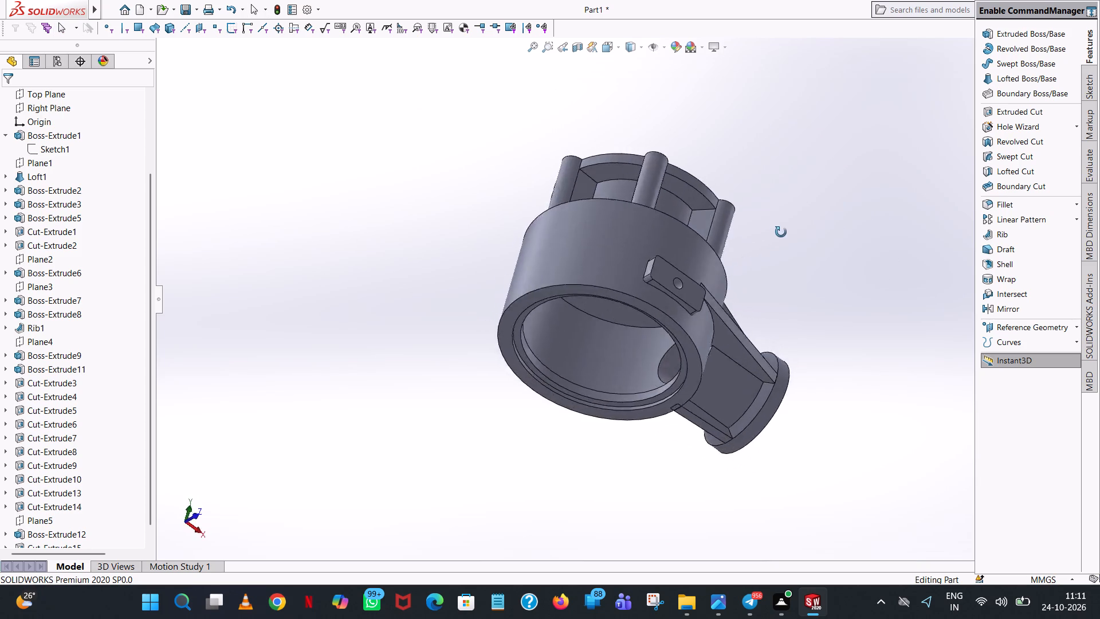
pyautogui.moveTo(781, 232); pyautogui.dragTo(844, 380, button='middle')
pyautogui.scroll(1, 843, 379)
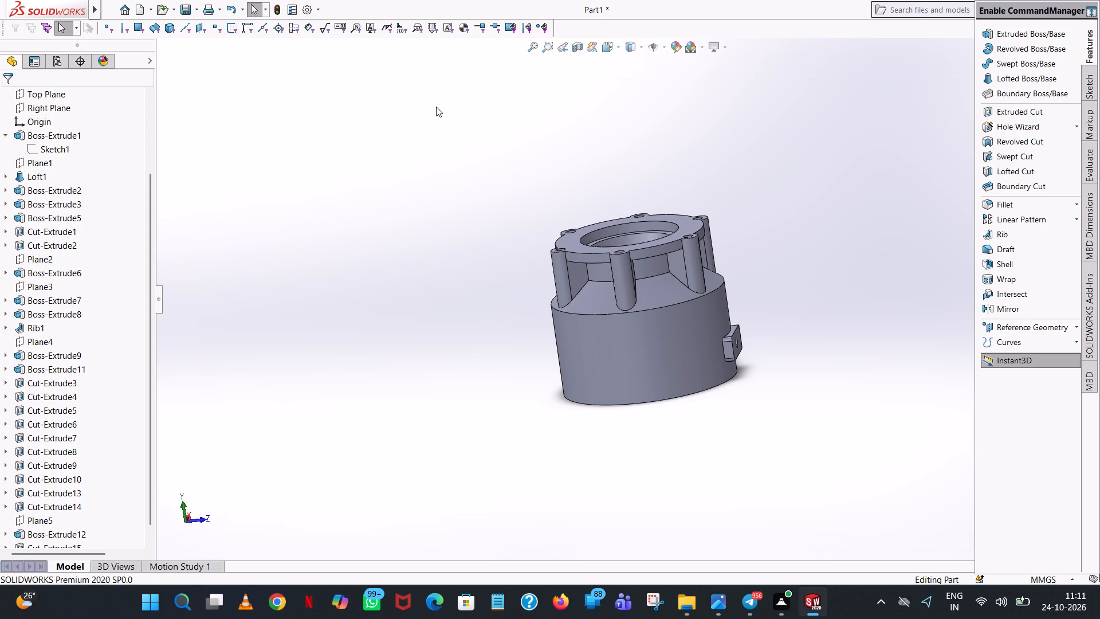
pyautogui.moveTo(786, 250); pyautogui.dragTo(747, 237, button='middle')
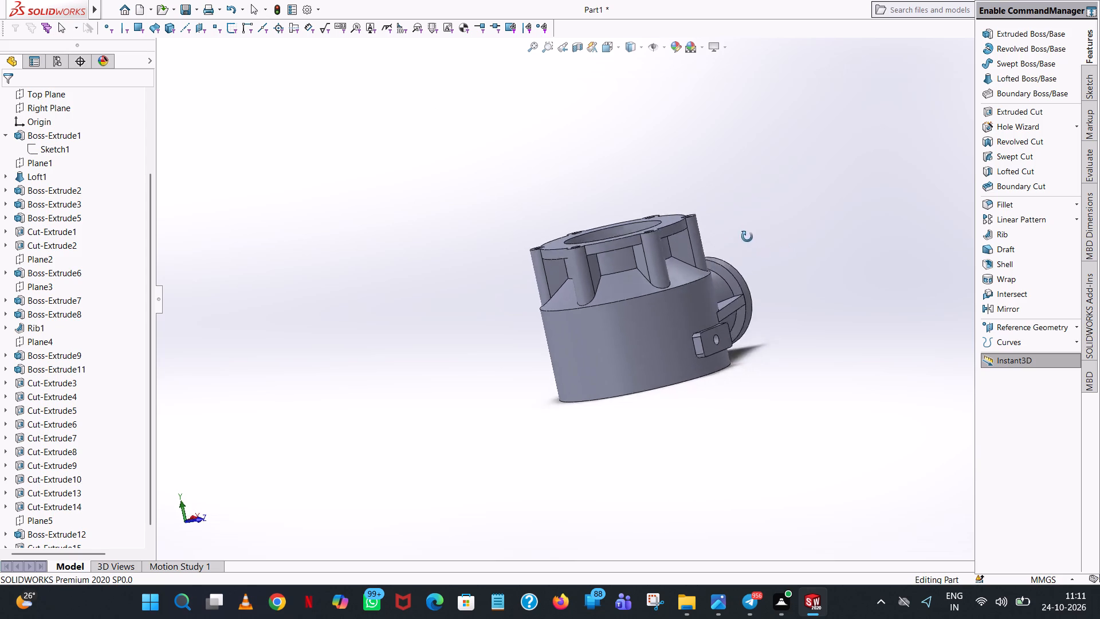
pyautogui.moveTo(747, 237); pyautogui.dragTo(691, 394, button='middle')
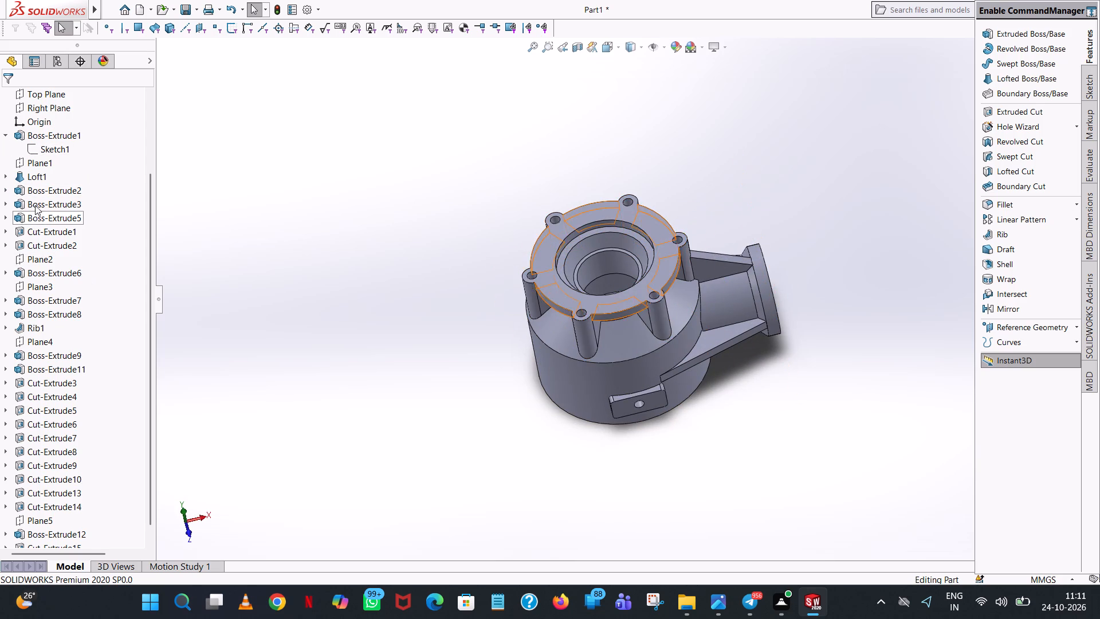
# Create a reference plane offset 64 mm from the Front Plane, on the side with the rounded pad.
pyautogui.click(42, 95)
pyautogui.moveTo(413, 206); pyautogui.dragTo(433, 280, button='middle')
pyautogui.scroll(2, 114, 183)
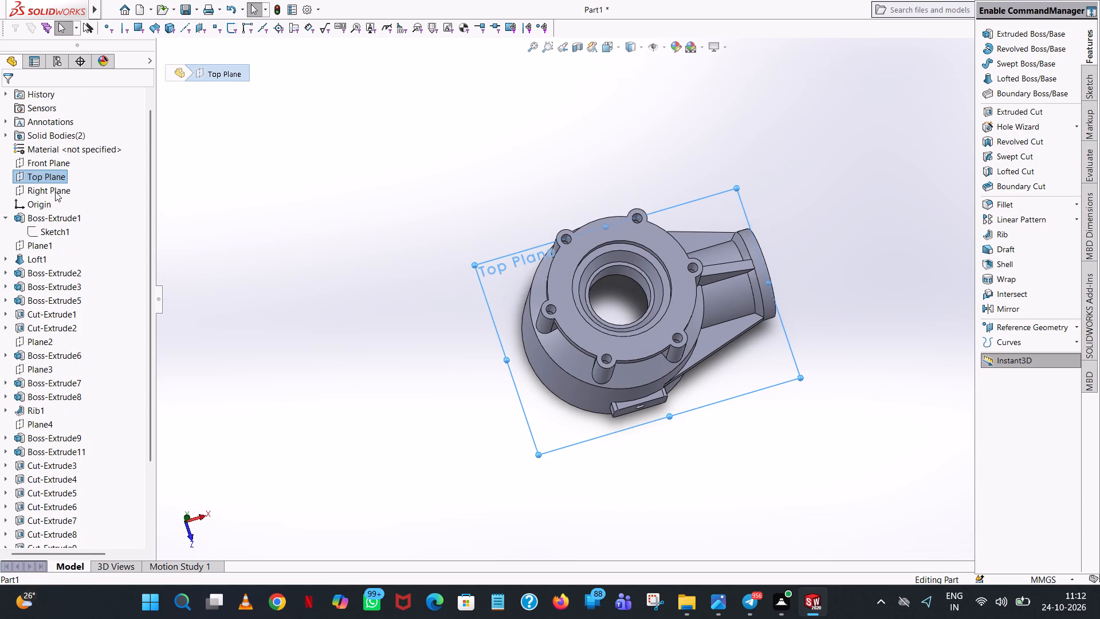
pyautogui.click(55, 191)
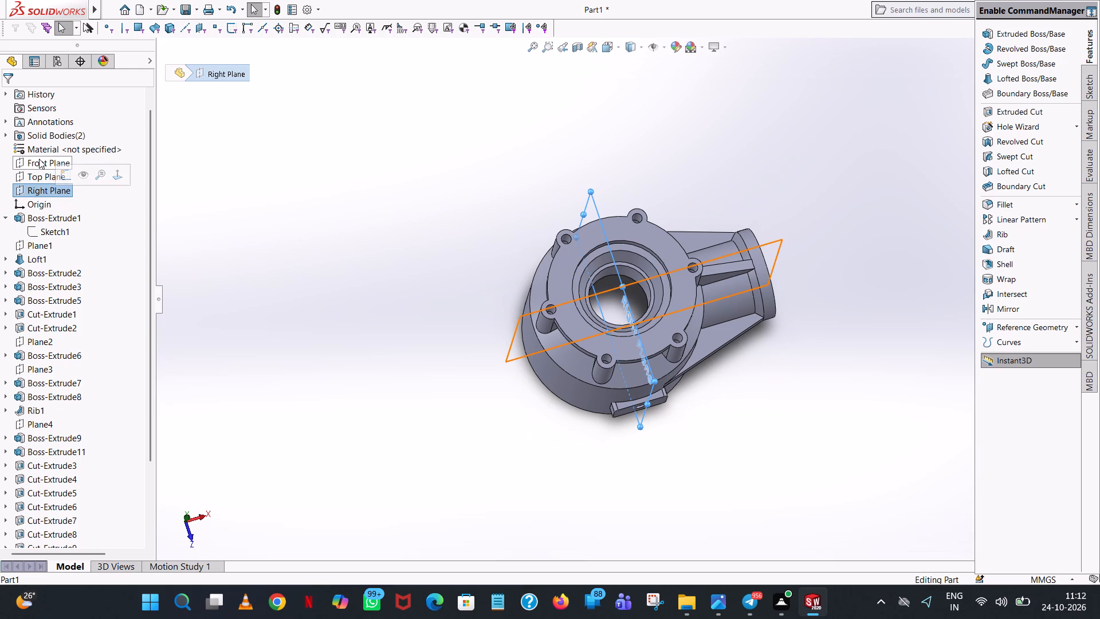
pyautogui.click(39, 158)
pyautogui.moveTo(237, 341); pyautogui.dragTo(170, 162, button='middle')
pyautogui.scroll(1, 236, 341)
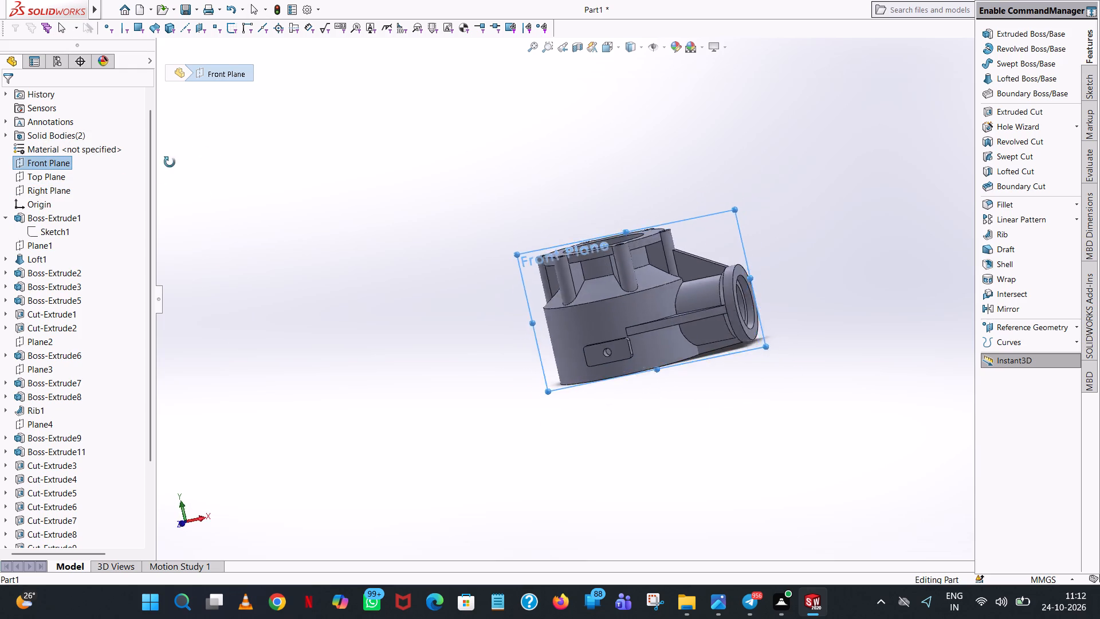
pyautogui.moveTo(170, 162); pyautogui.dragTo(180, 285, button='middle')
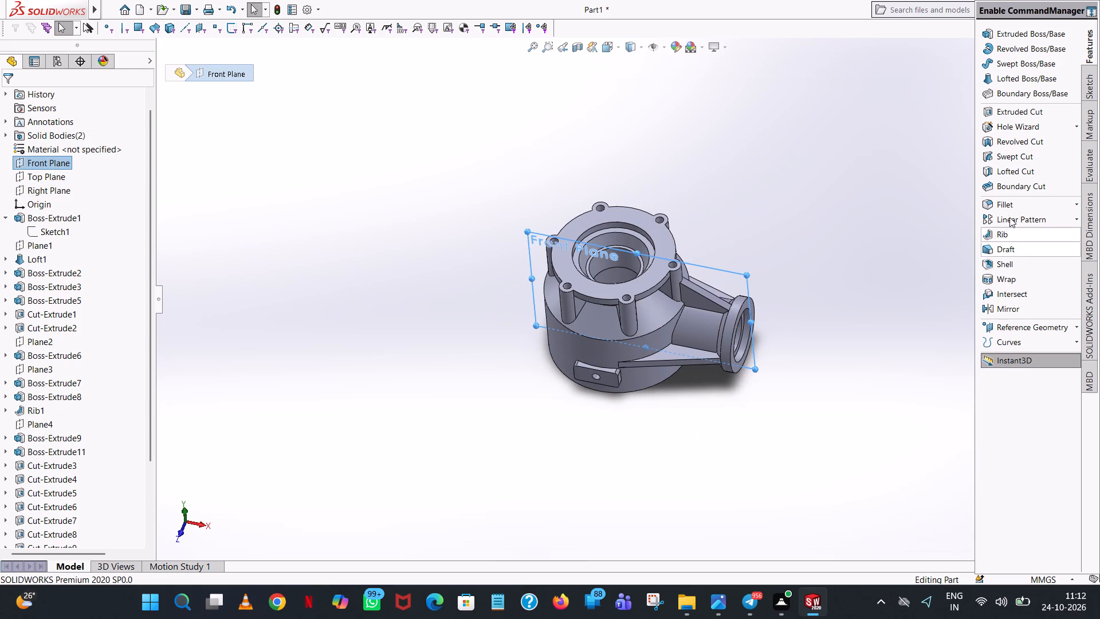
pyautogui.click(1046, 324)
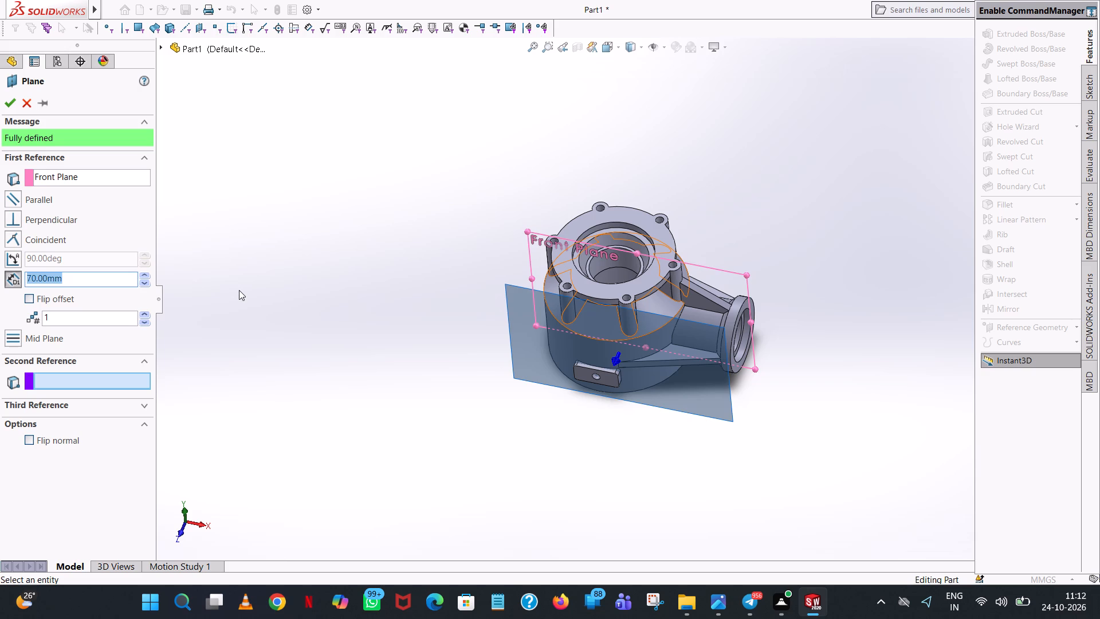
pyautogui.write('64')
pyautogui.press('Return')
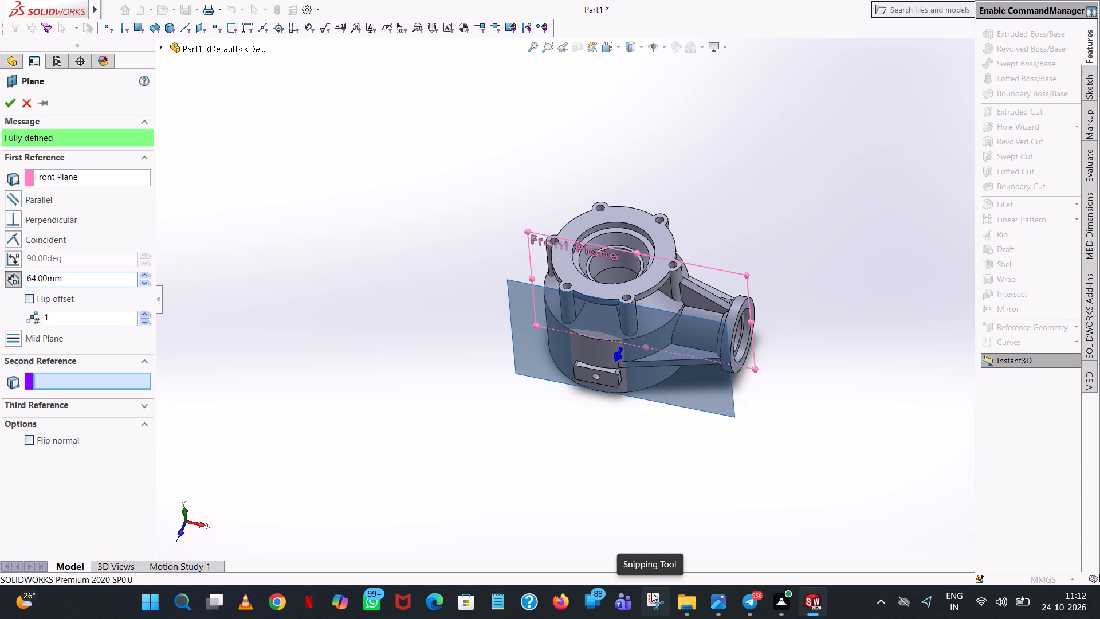
pyautogui.click(3, 101)
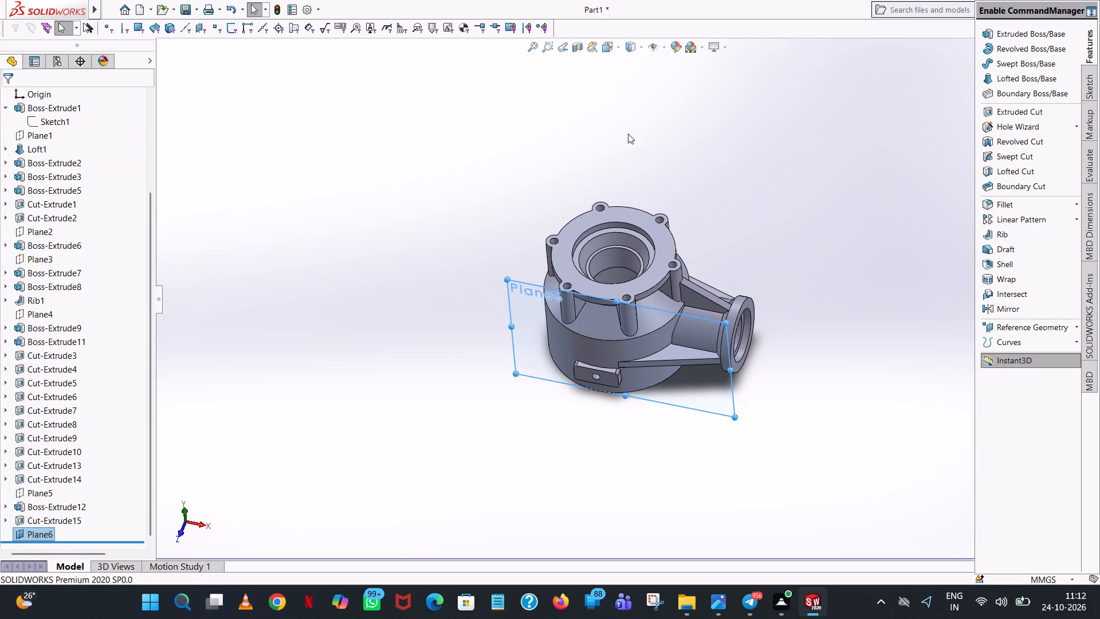
# In a new sketch on the 64 mm offset plane, draw a 17 mm vertical line down from the middle of the flange's top edge.
pyautogui.click(741, 161)
pyautogui.scroll(1, 759, 169)
pyautogui.moveTo(760, 171); pyautogui.dragTo(665, 202, button='middle')
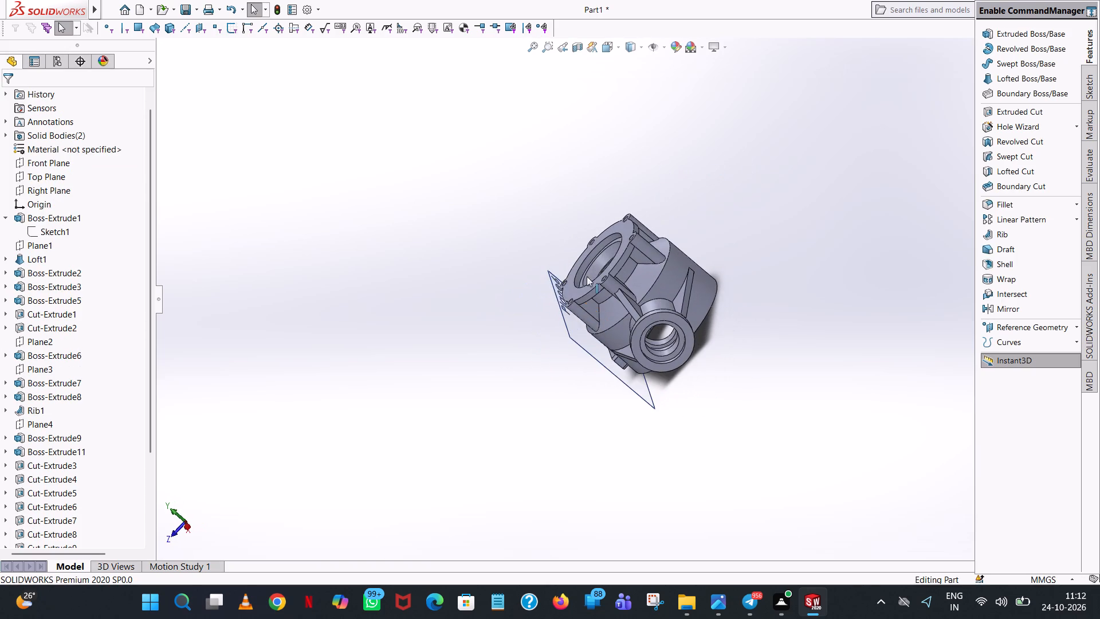
pyautogui.scroll(-6, 559, 285)
pyautogui.moveTo(709, 256); pyautogui.dragTo(767, 332, button='middle')
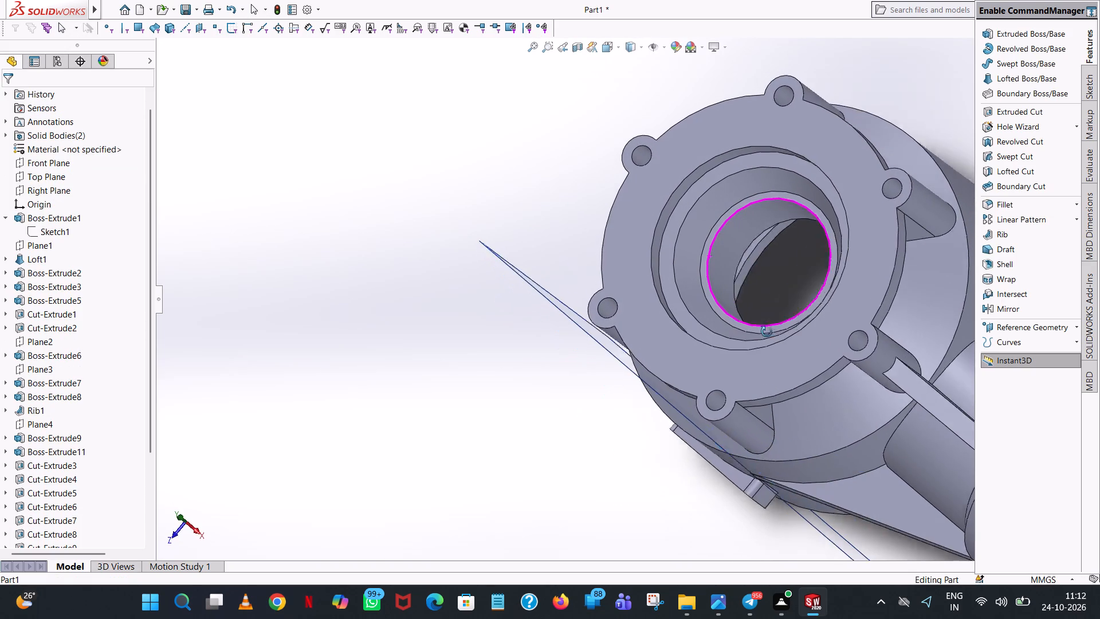
pyautogui.moveTo(767, 332); pyautogui.dragTo(870, 123, button='middle')
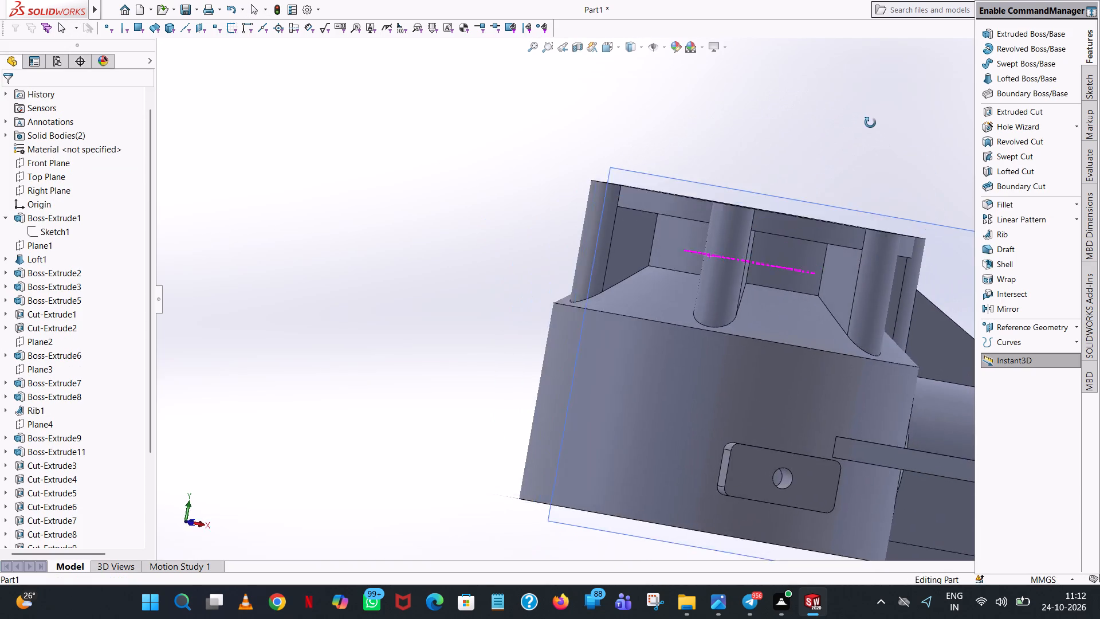
pyautogui.moveTo(870, 123); pyautogui.dragTo(834, 127, button='middle')
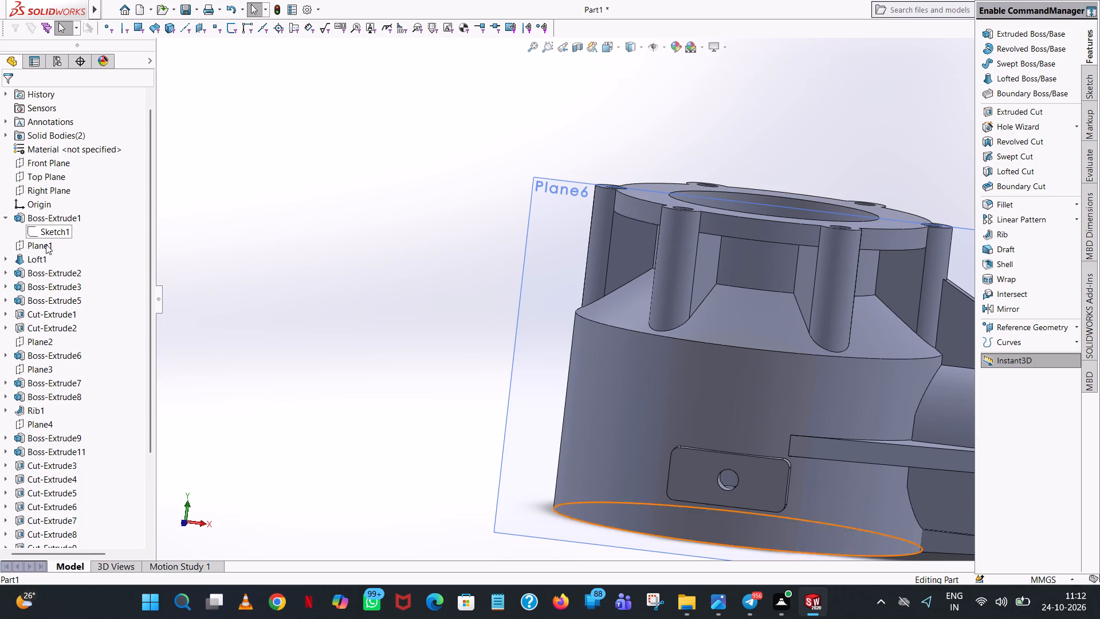
pyautogui.scroll(-7, 60, 442)
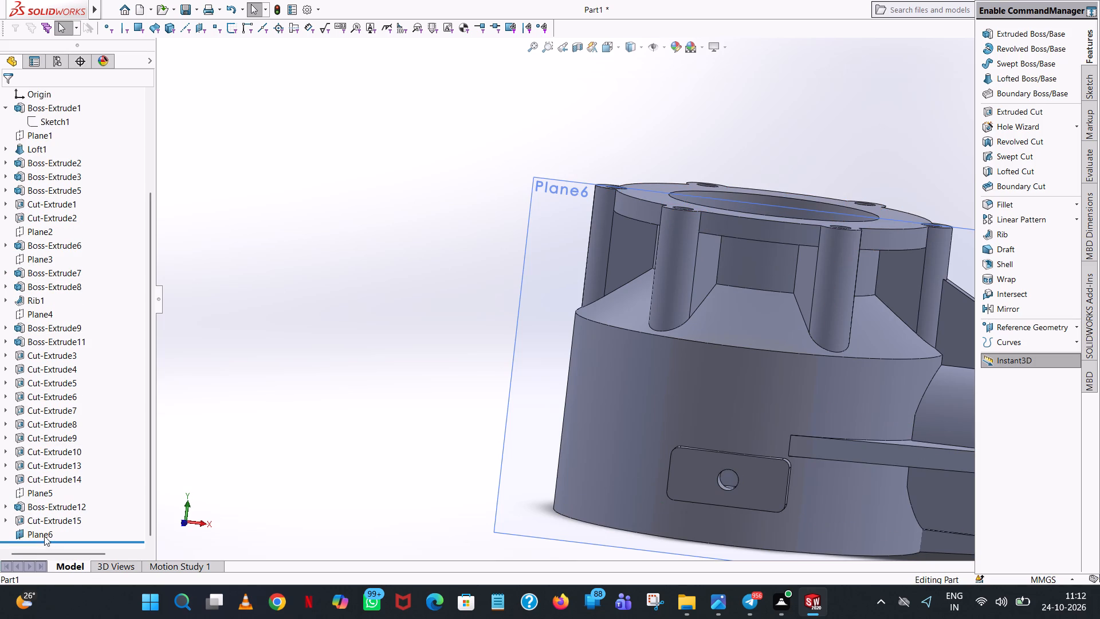
pyautogui.click(44, 535)
pyautogui.click(54, 518)
pyautogui.scroll(5, 785, 292)
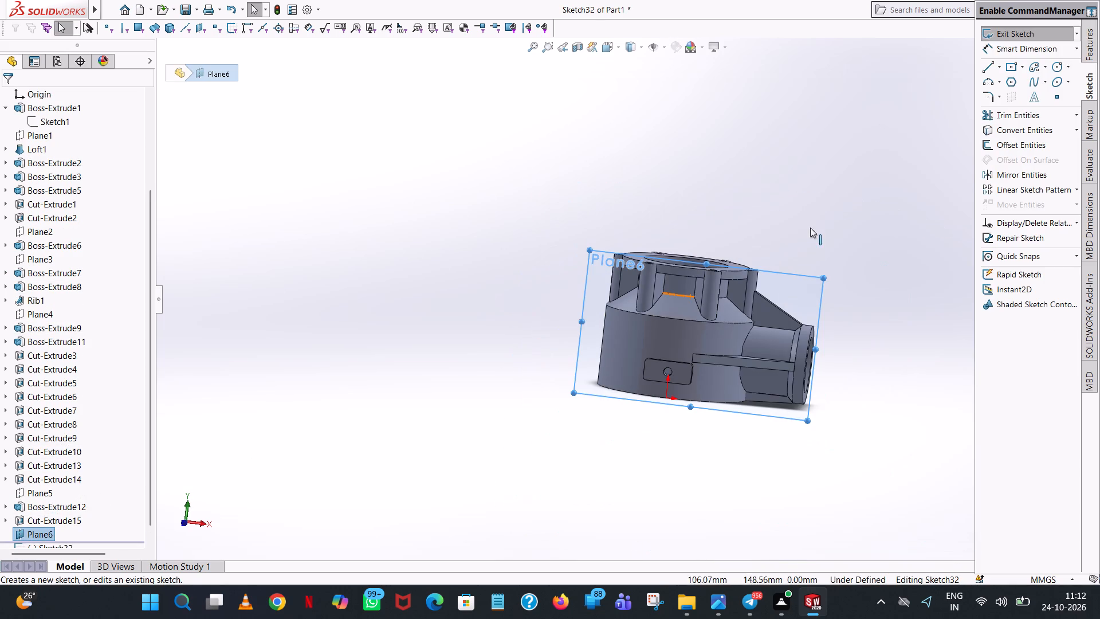
pyautogui.click(618, 51)
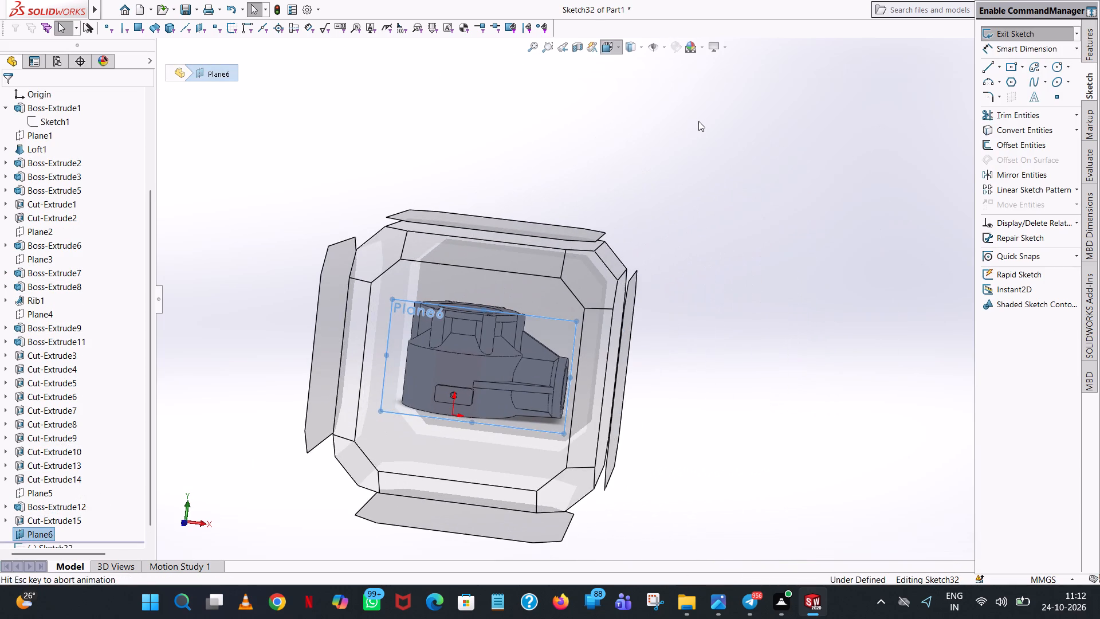
pyautogui.click(670, 111)
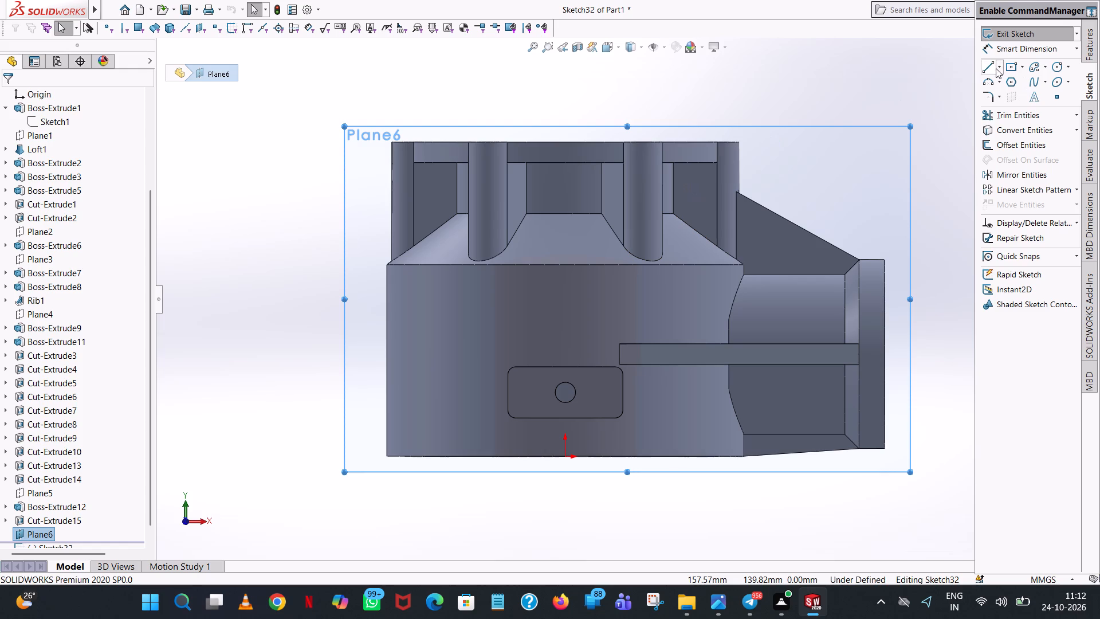
pyautogui.click(986, 66)
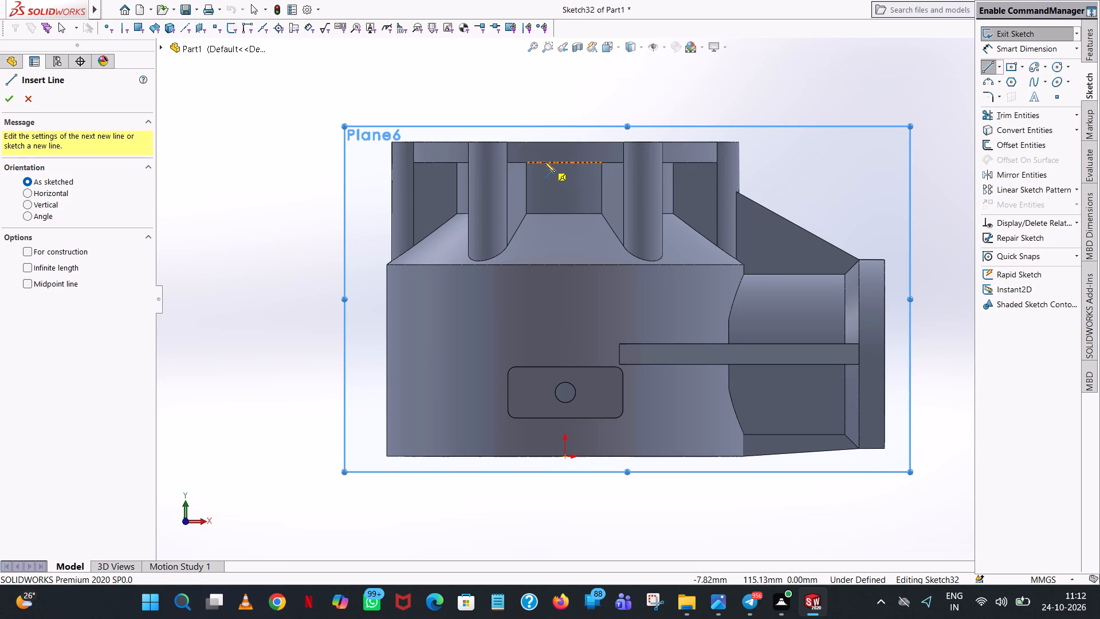
pyautogui.scroll(-3, 565, 164)
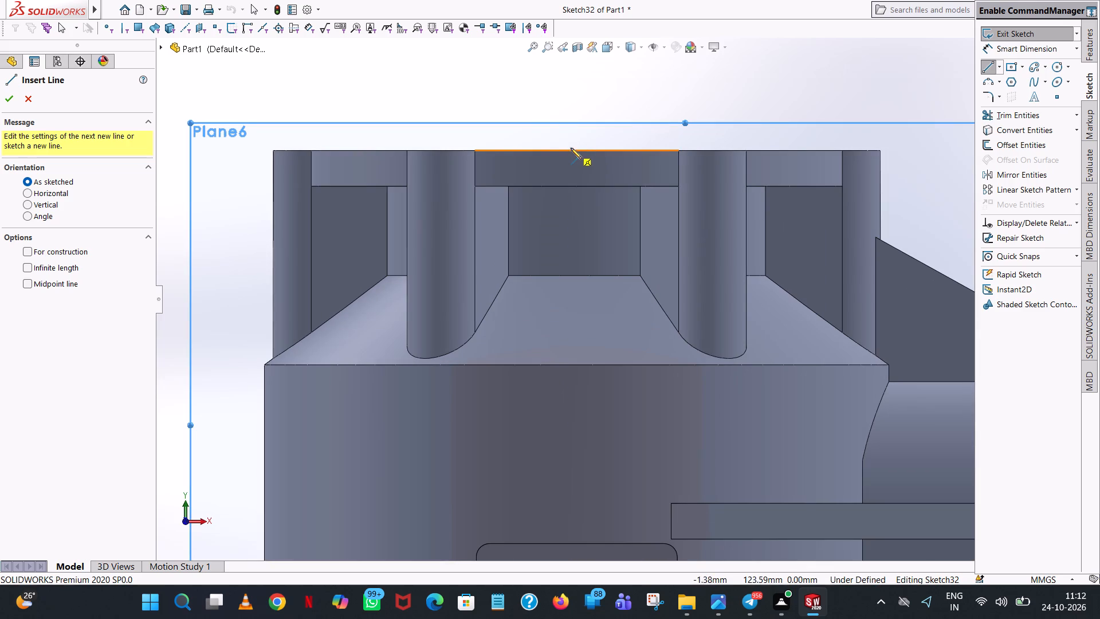
pyautogui.click(577, 152)
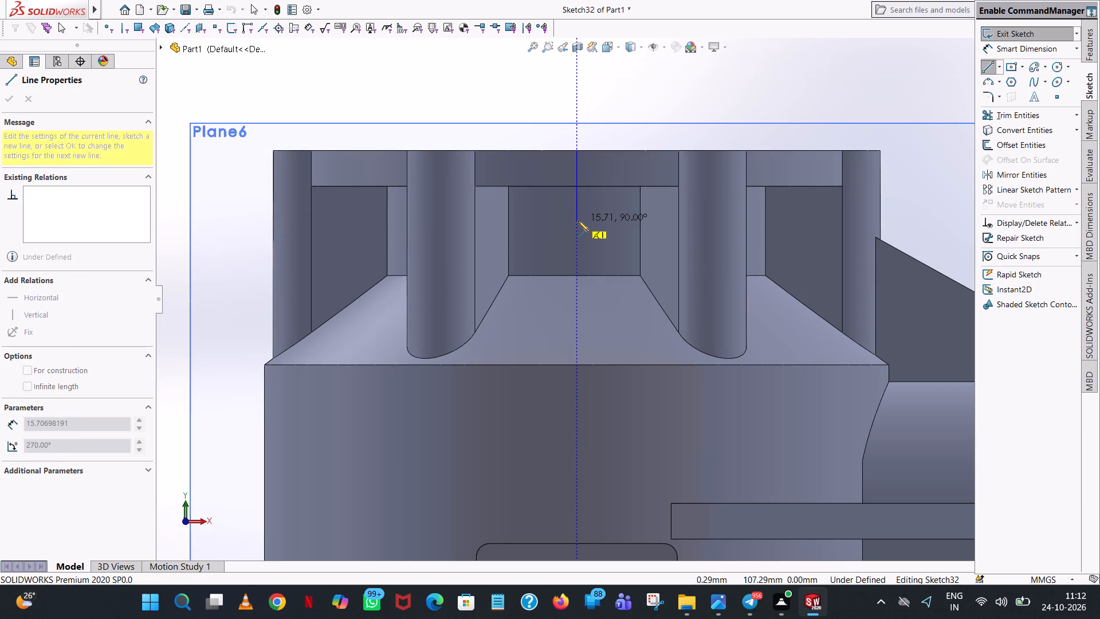
pyautogui.click(578, 221)
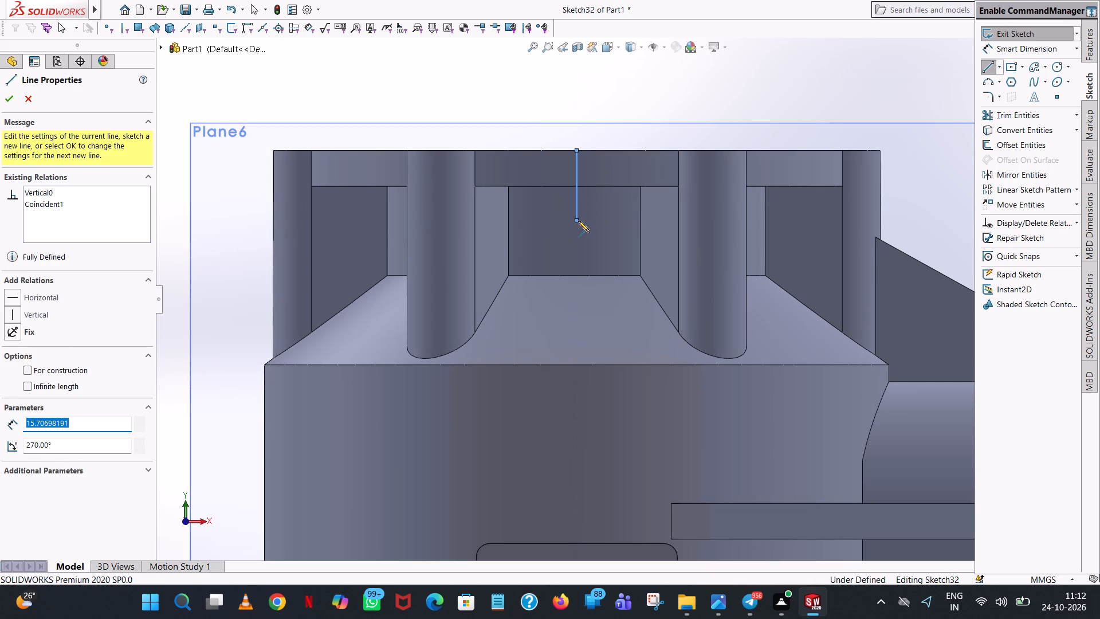
pyautogui.write('17')
pyautogui.press('Return')
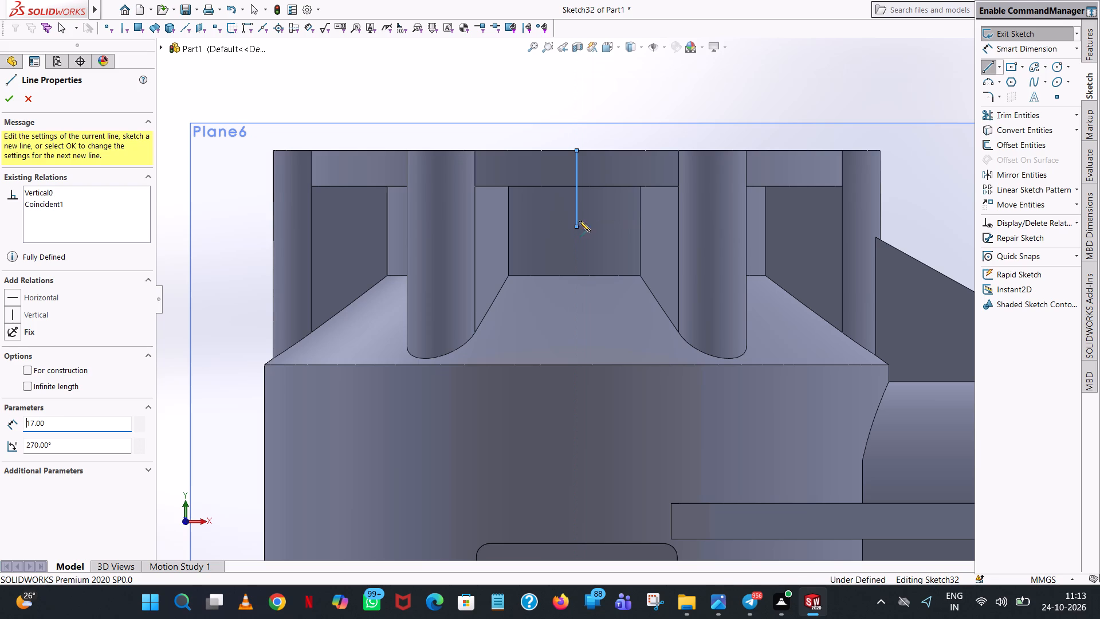
# Draw a horizontal line 45/2 mm long toward the side branch from the vertical line's lower end.
pyautogui.click(624, 227)
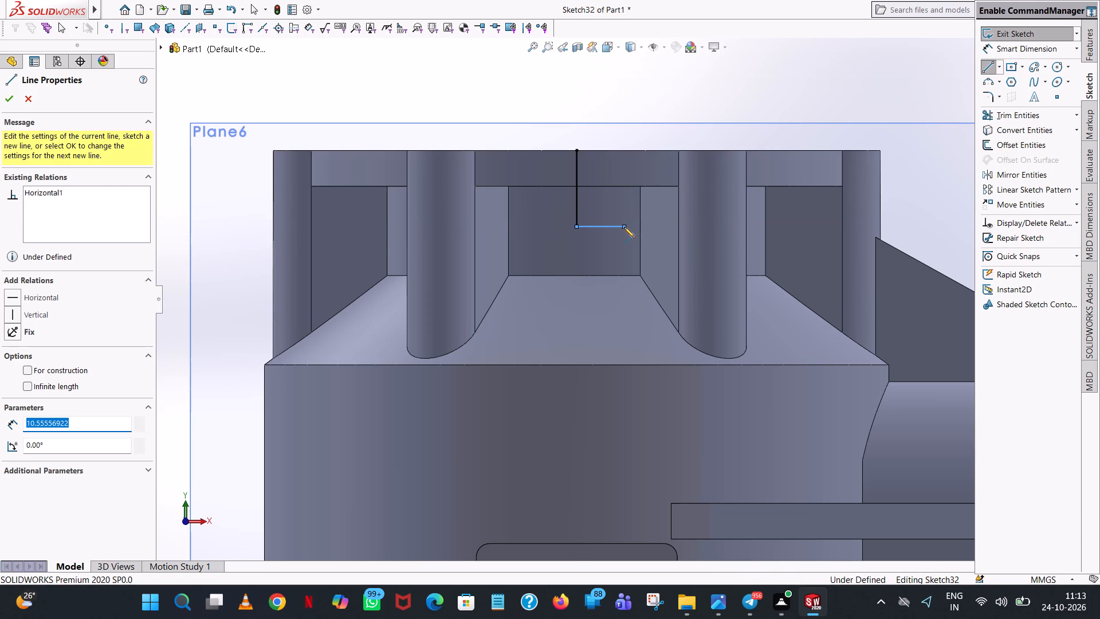
pyautogui.write('45/2')
pyautogui.press('Return')
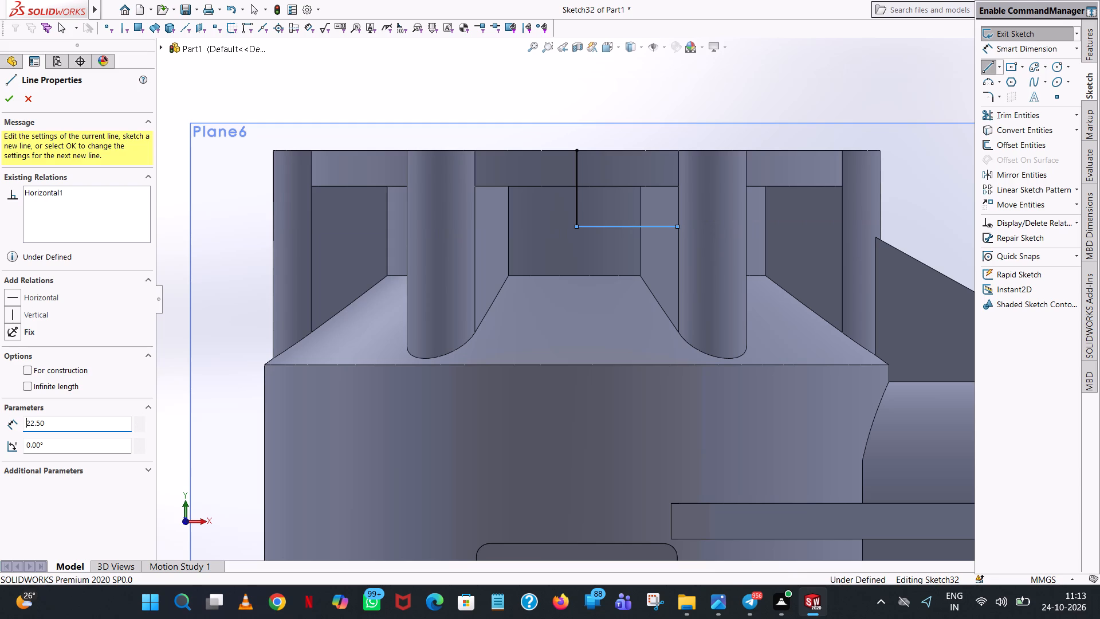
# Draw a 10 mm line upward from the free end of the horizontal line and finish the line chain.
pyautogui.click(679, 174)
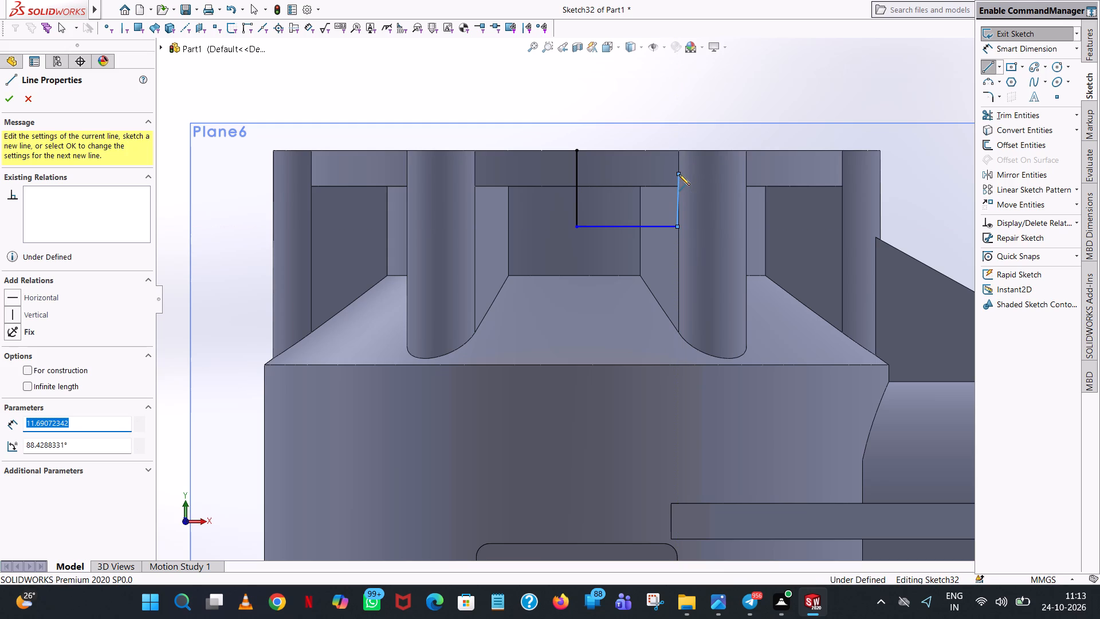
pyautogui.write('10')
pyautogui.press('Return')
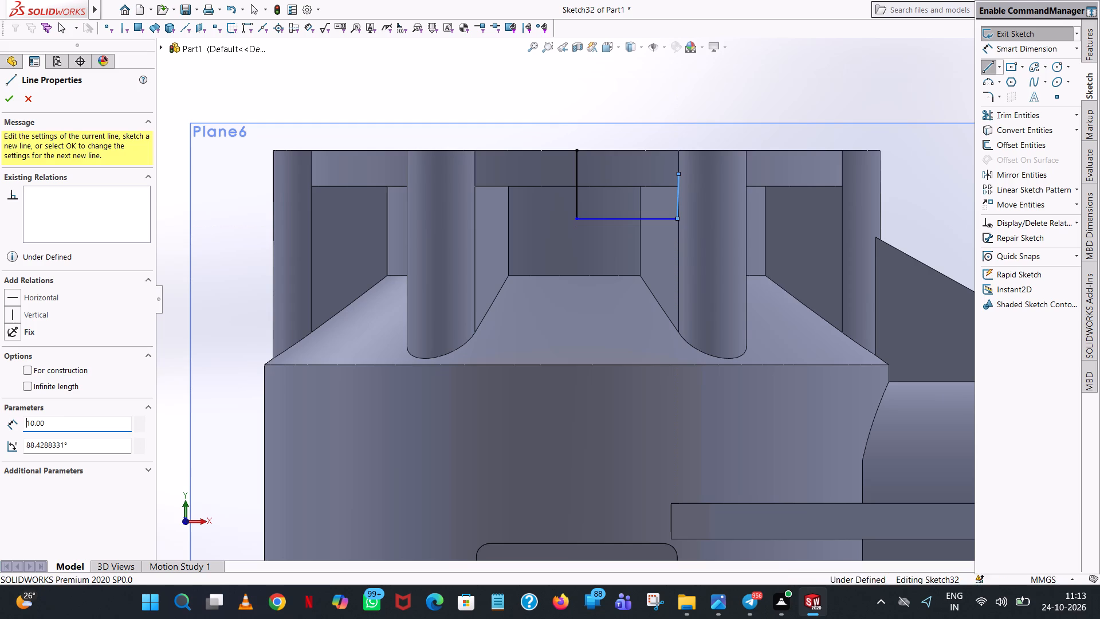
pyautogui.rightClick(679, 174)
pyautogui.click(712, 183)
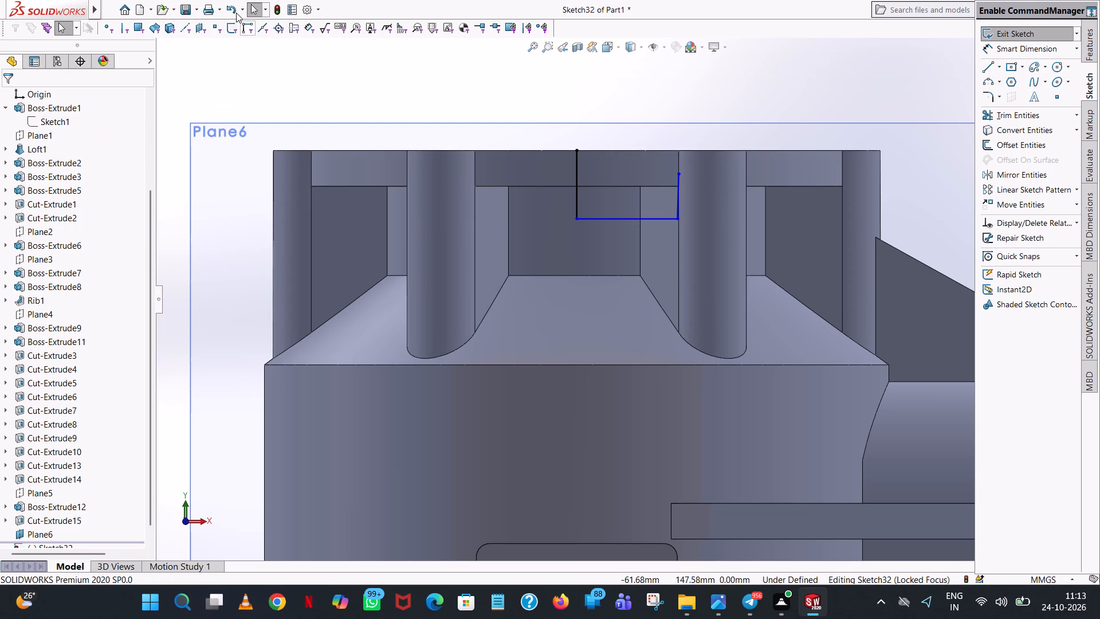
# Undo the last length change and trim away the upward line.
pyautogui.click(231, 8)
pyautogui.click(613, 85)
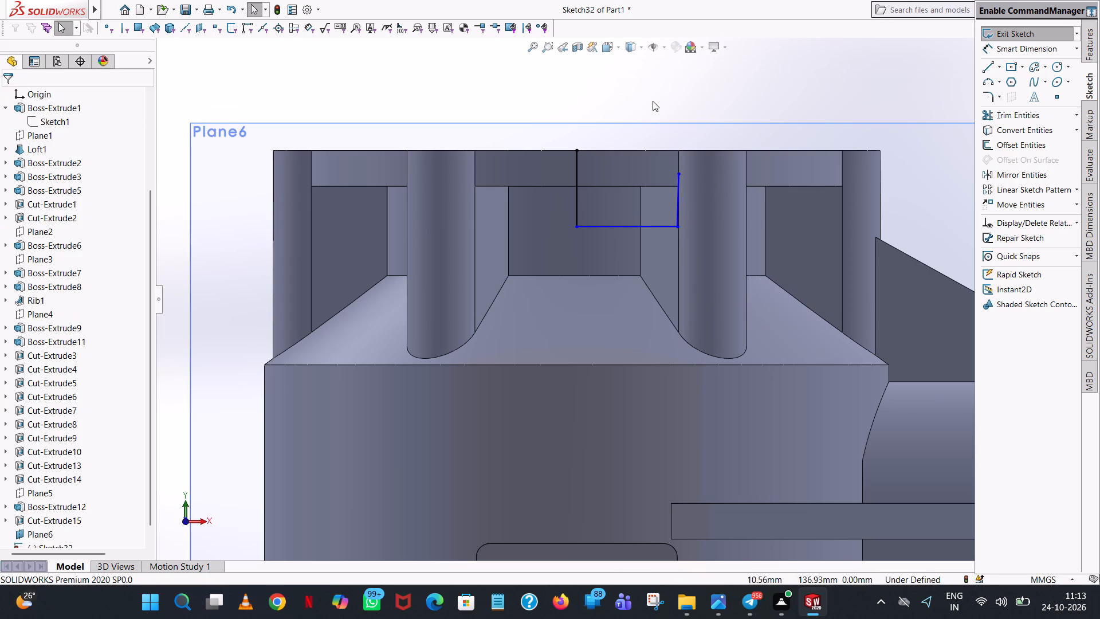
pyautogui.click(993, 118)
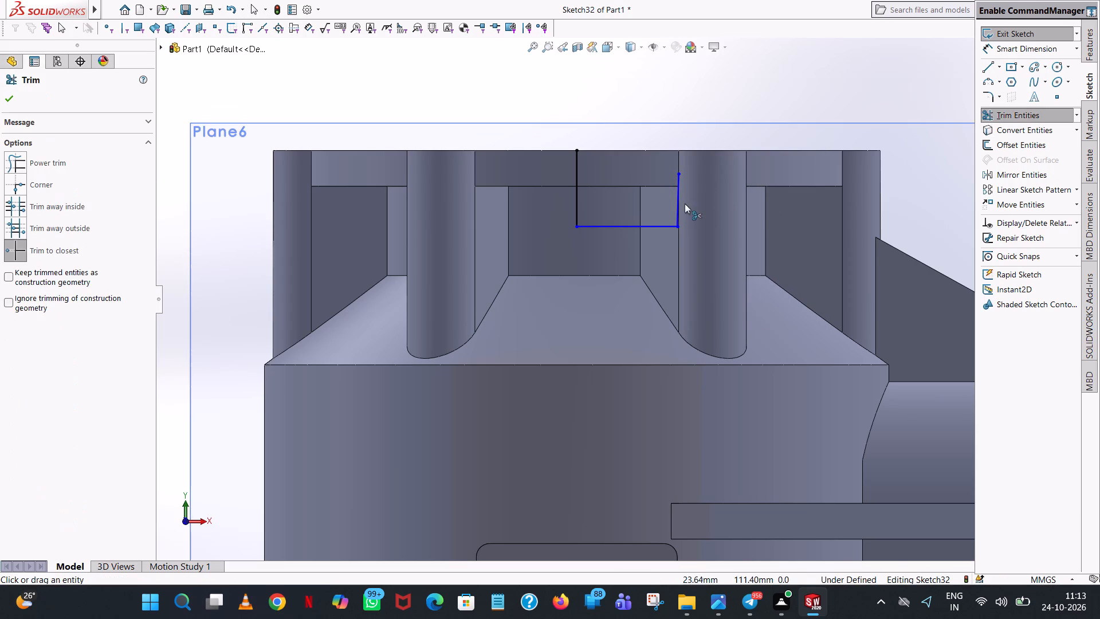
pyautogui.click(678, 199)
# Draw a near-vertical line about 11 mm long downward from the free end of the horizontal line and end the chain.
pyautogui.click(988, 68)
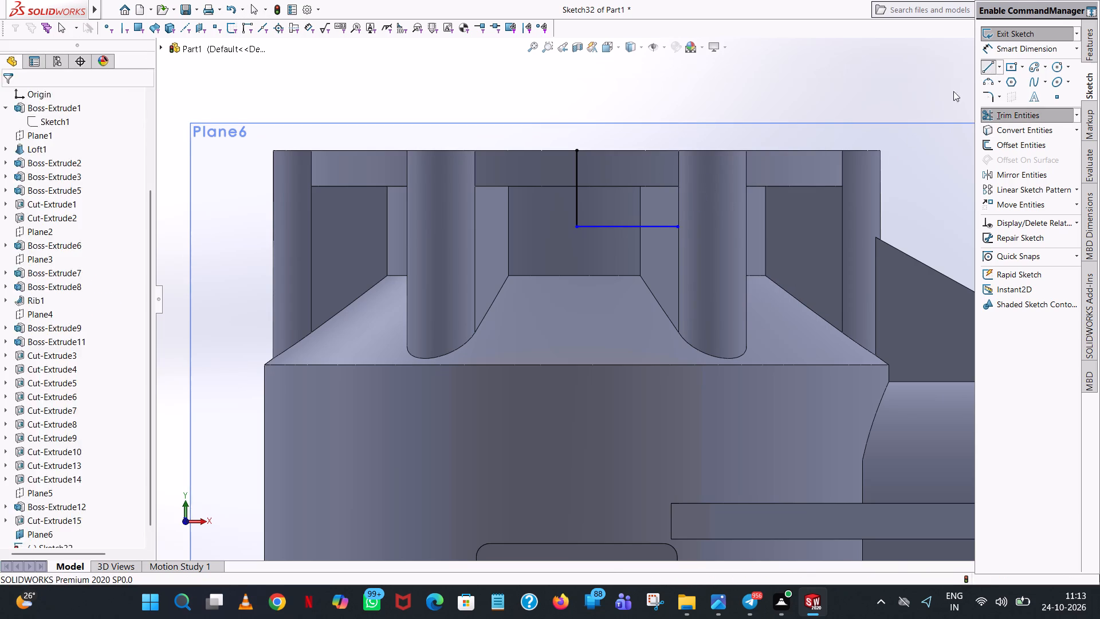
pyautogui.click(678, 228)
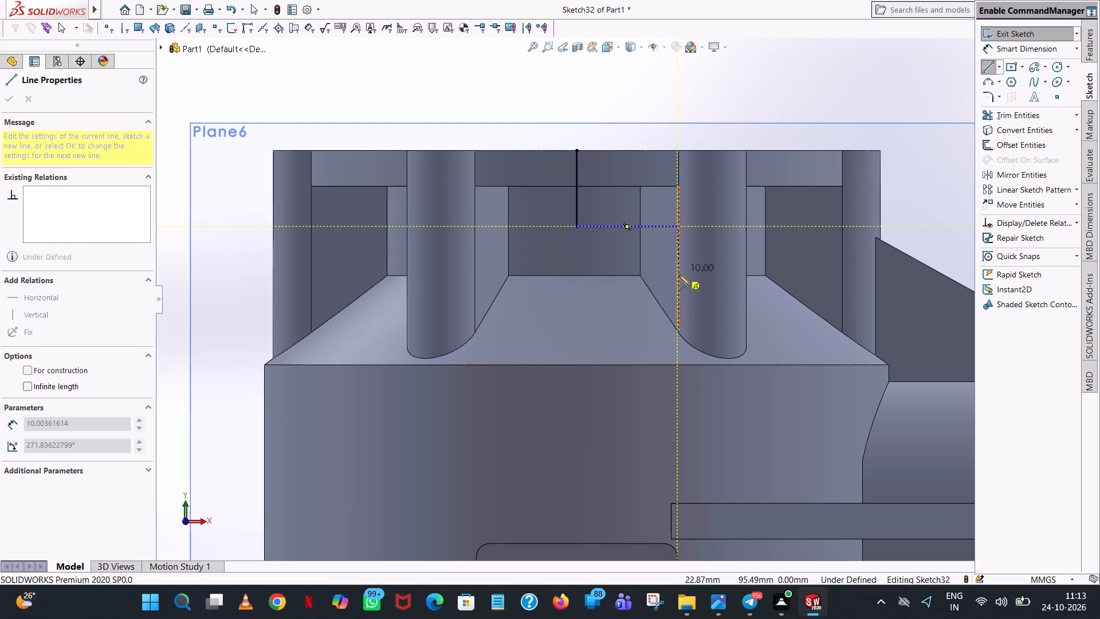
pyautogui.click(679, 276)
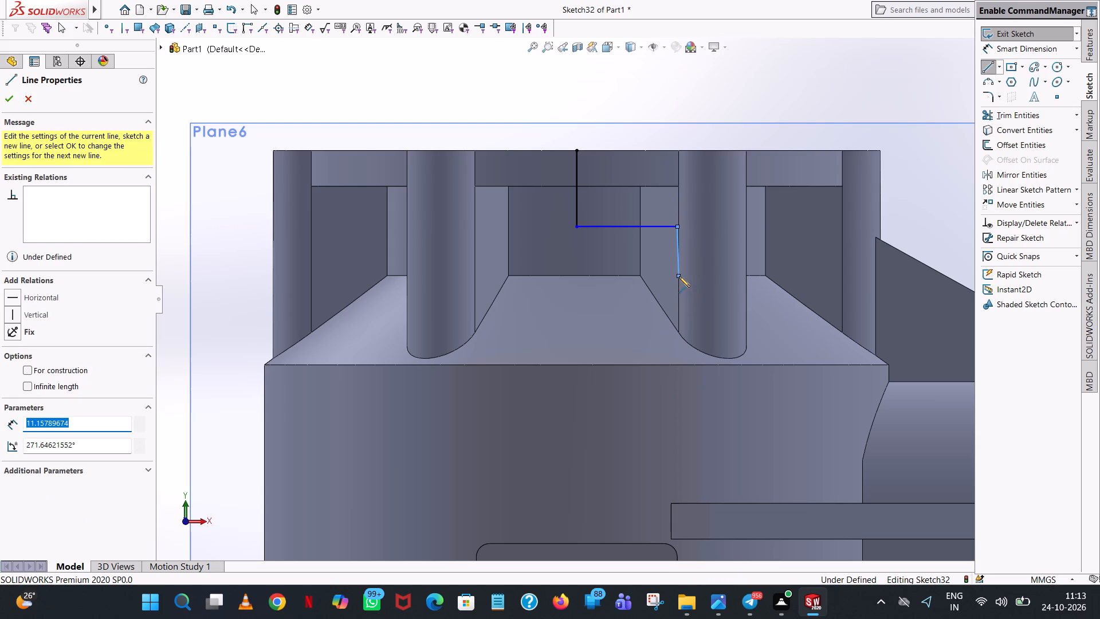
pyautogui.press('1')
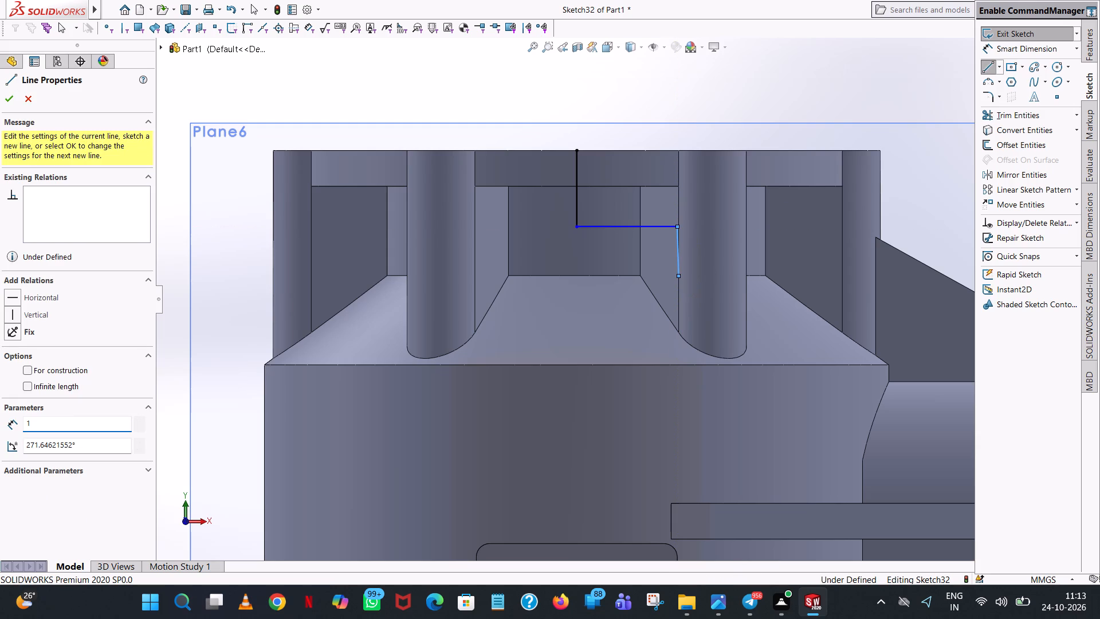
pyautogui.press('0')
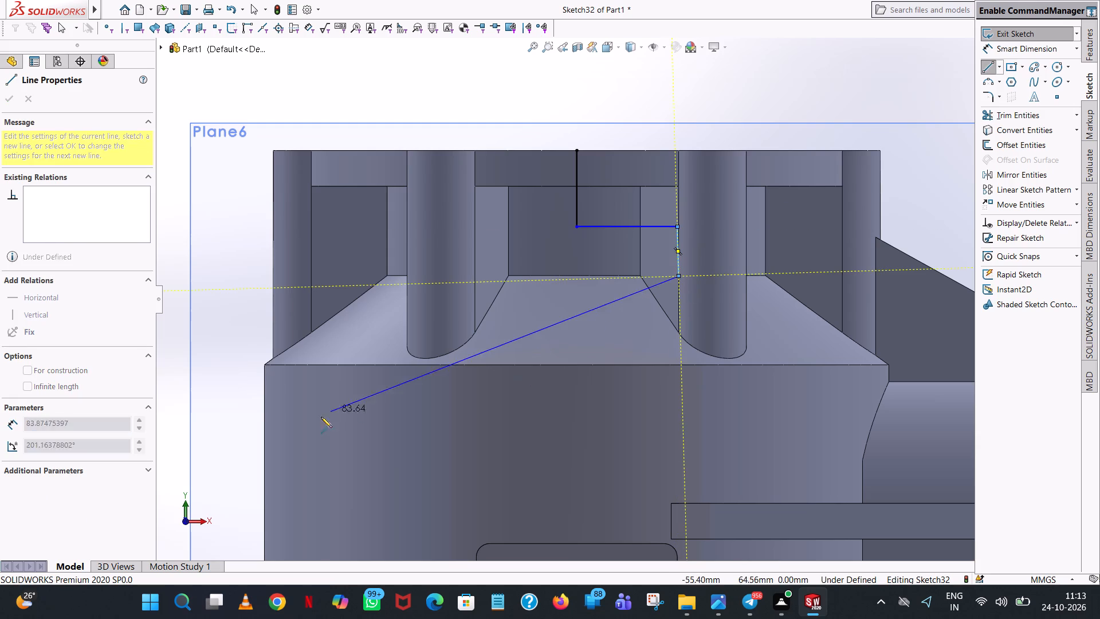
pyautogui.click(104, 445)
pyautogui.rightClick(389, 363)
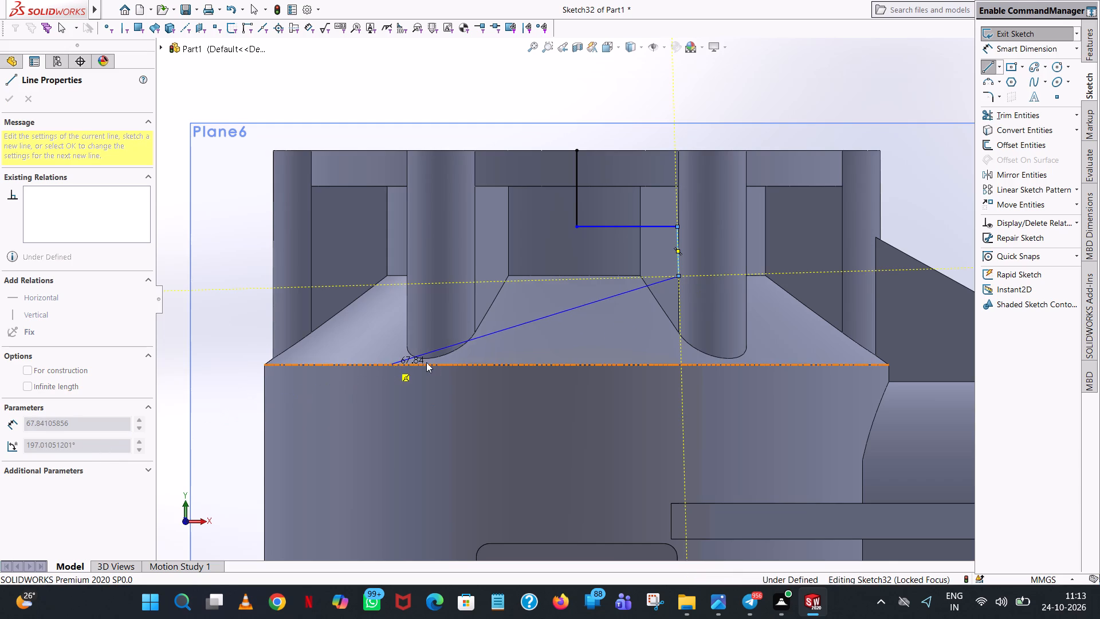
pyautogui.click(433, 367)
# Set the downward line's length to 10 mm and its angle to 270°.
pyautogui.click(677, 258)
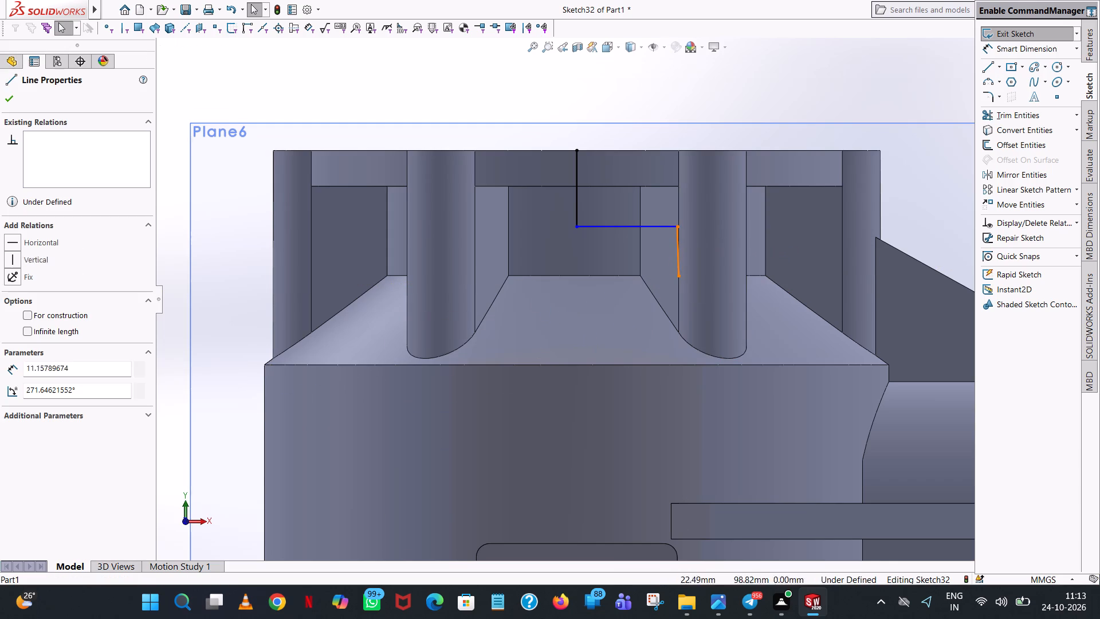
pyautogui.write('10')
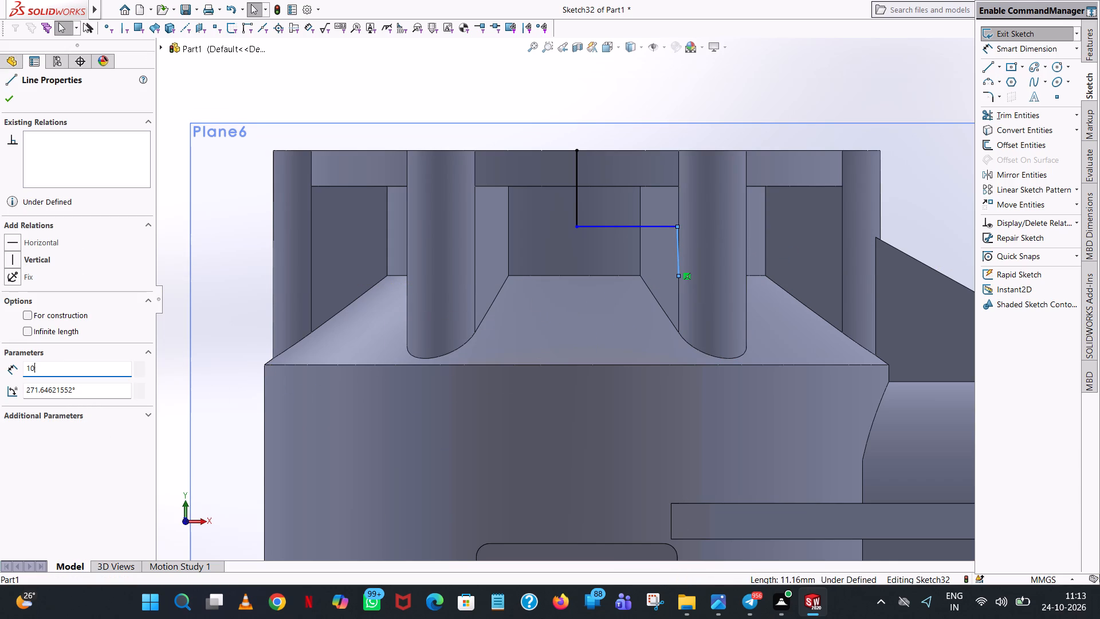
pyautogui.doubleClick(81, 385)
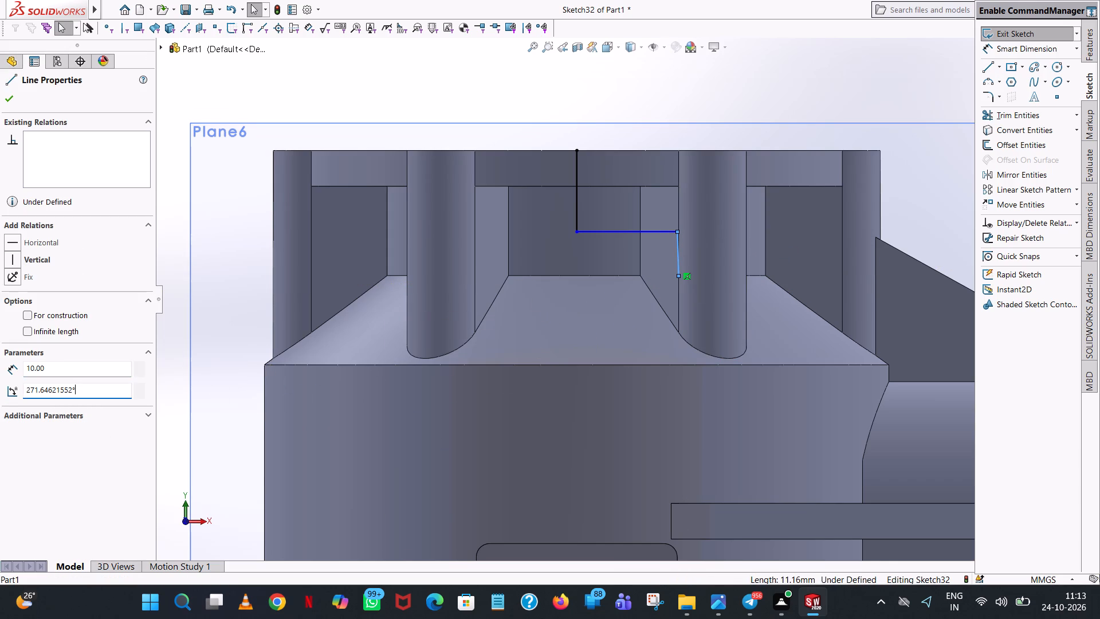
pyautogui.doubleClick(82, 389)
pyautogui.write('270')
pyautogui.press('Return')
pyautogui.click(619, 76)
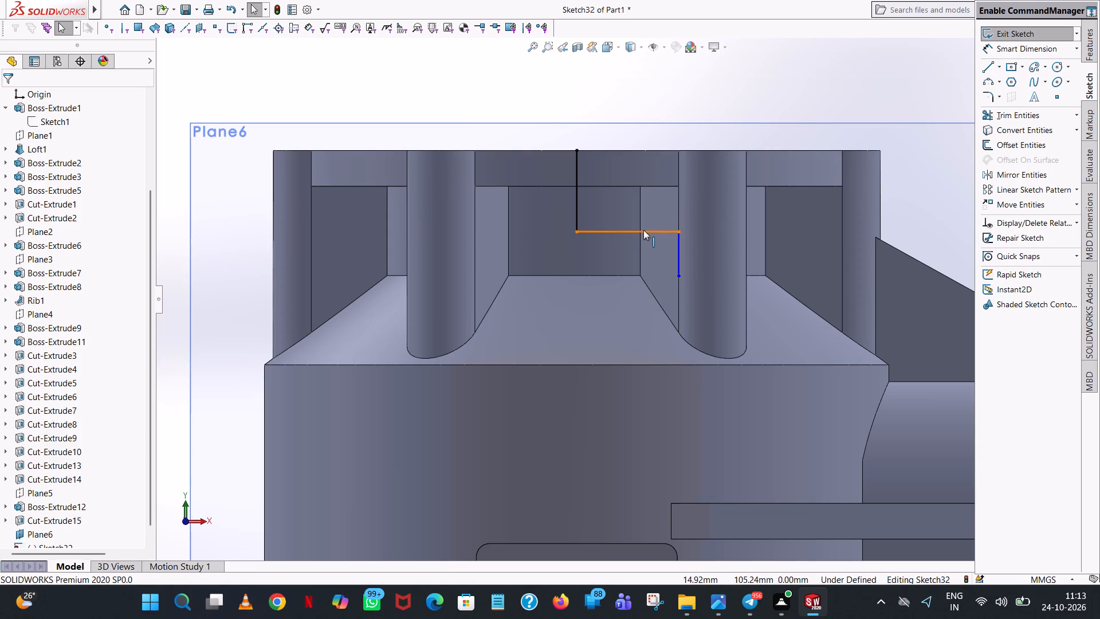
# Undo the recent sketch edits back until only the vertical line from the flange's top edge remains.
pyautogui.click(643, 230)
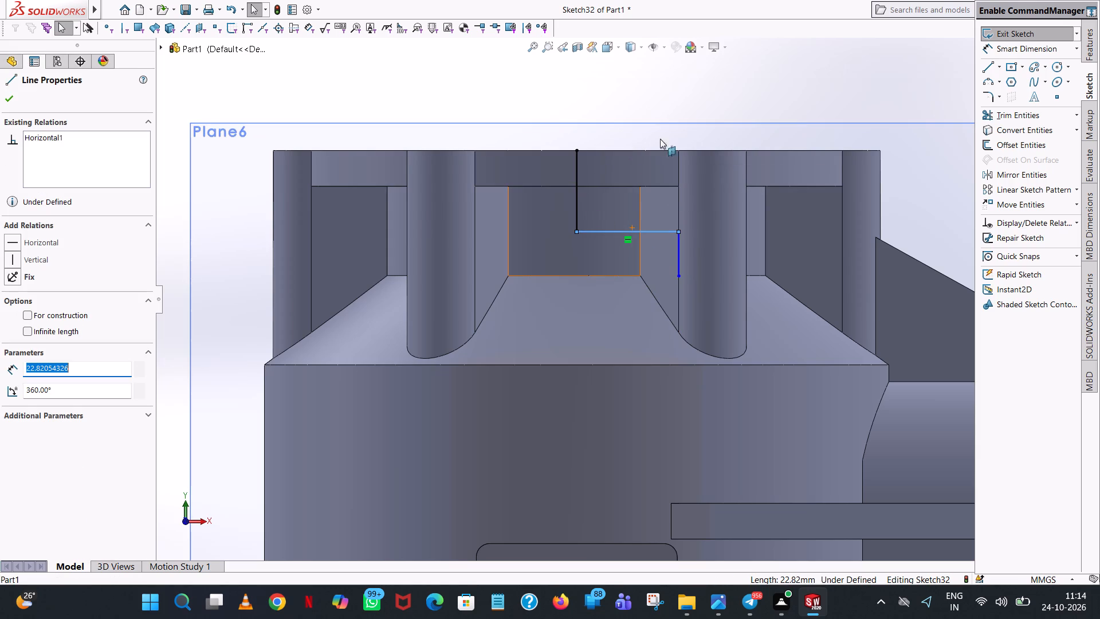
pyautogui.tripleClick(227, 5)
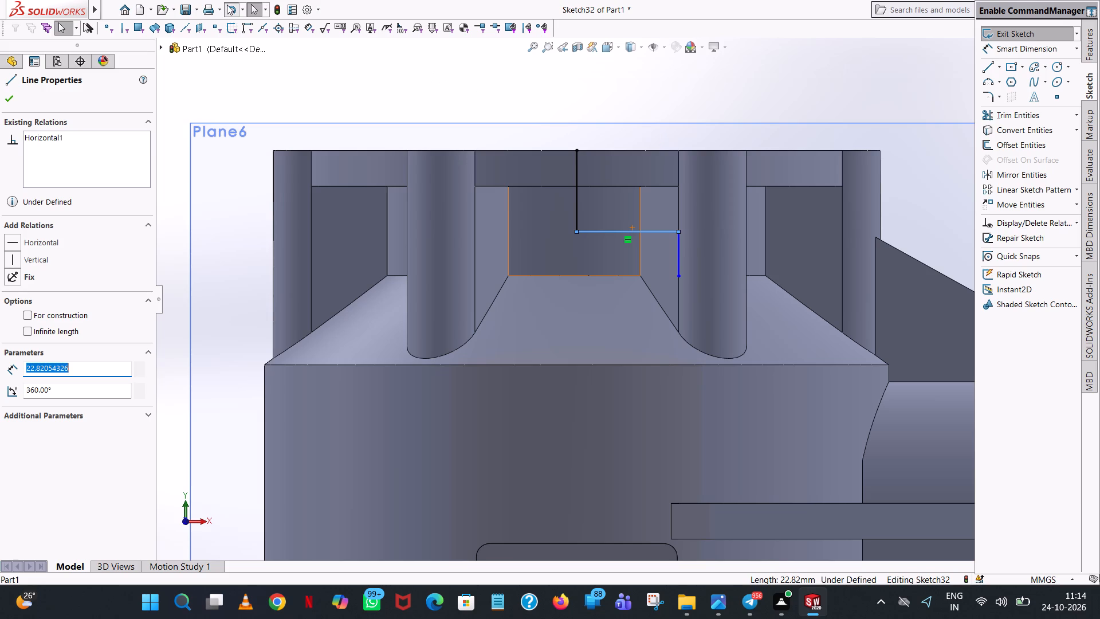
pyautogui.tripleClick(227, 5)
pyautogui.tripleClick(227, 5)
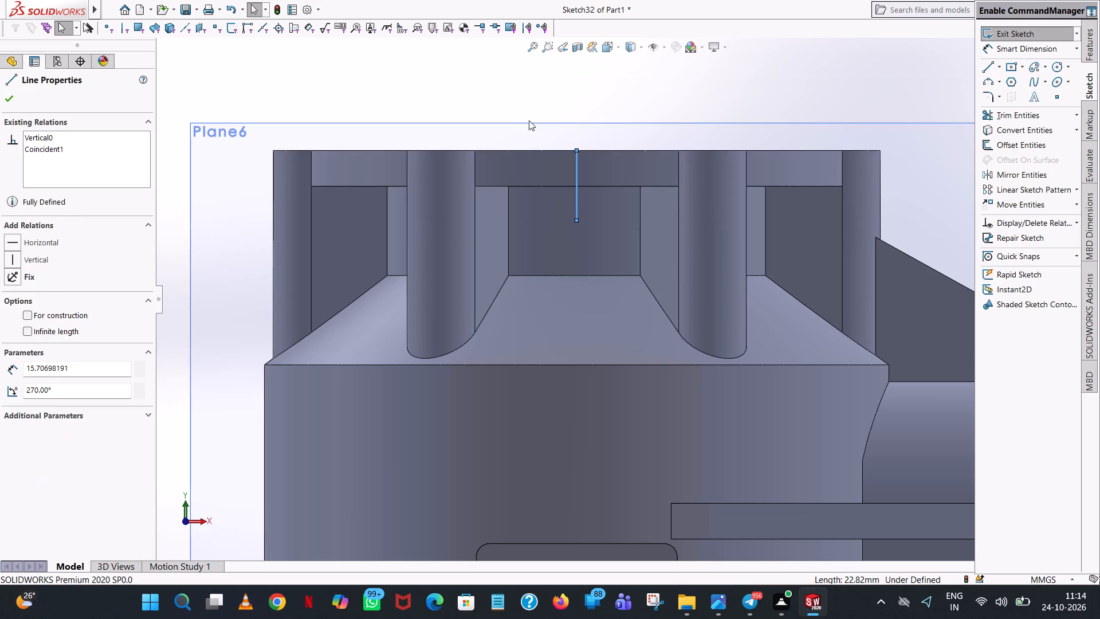
# Set the length of the remaining vertical line to 17 mm.
pyautogui.click(576, 187)
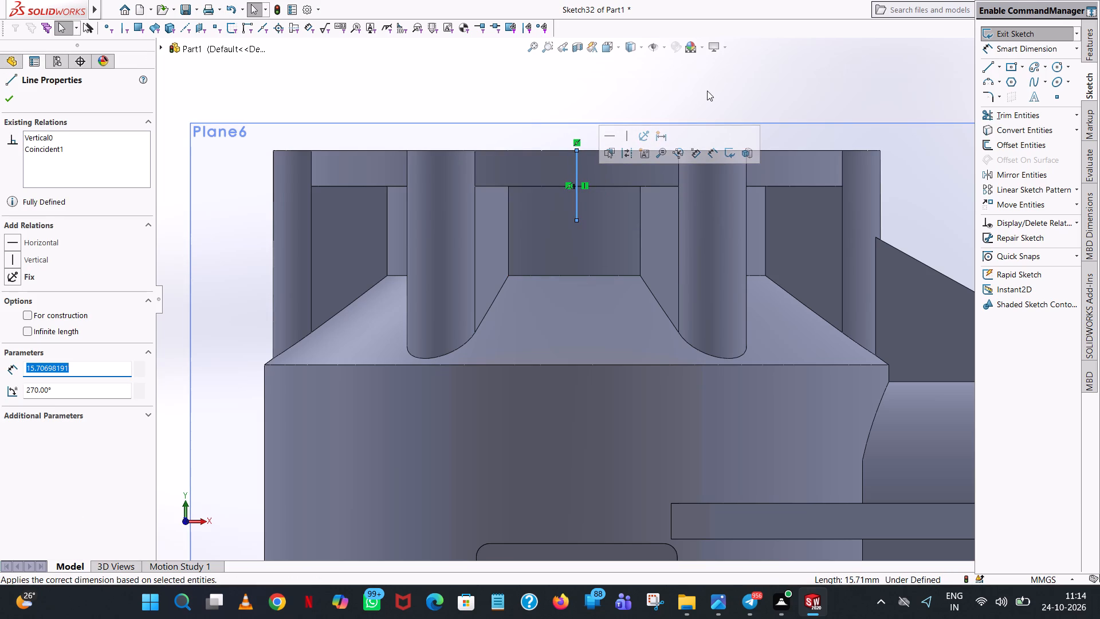
pyautogui.click(707, 91)
pyautogui.click(575, 176)
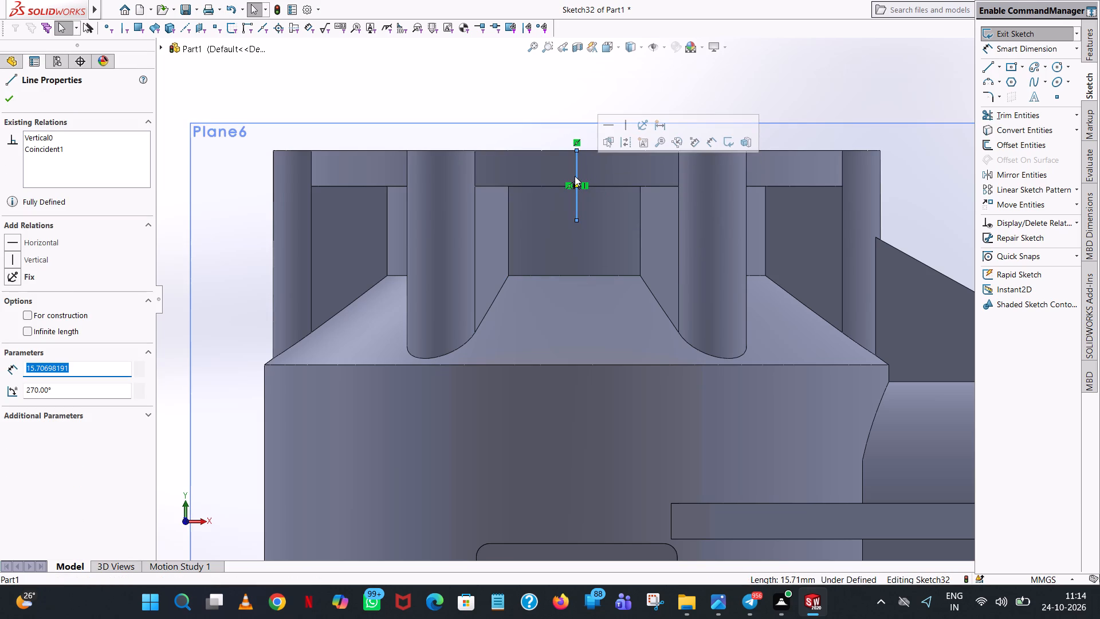
pyautogui.write('17')
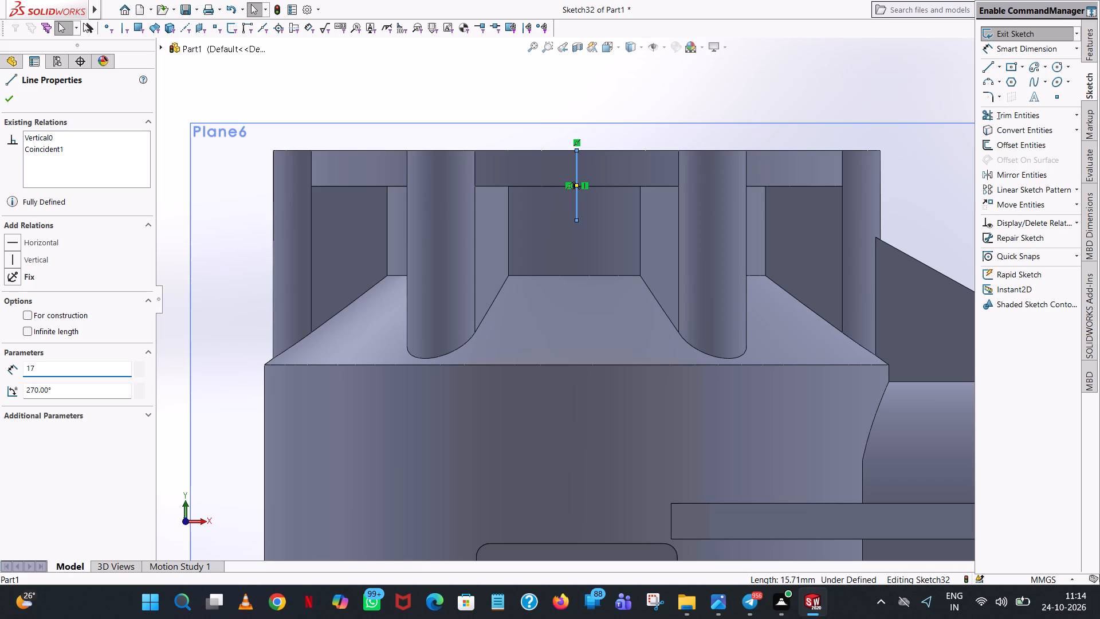
pyautogui.press('Return')
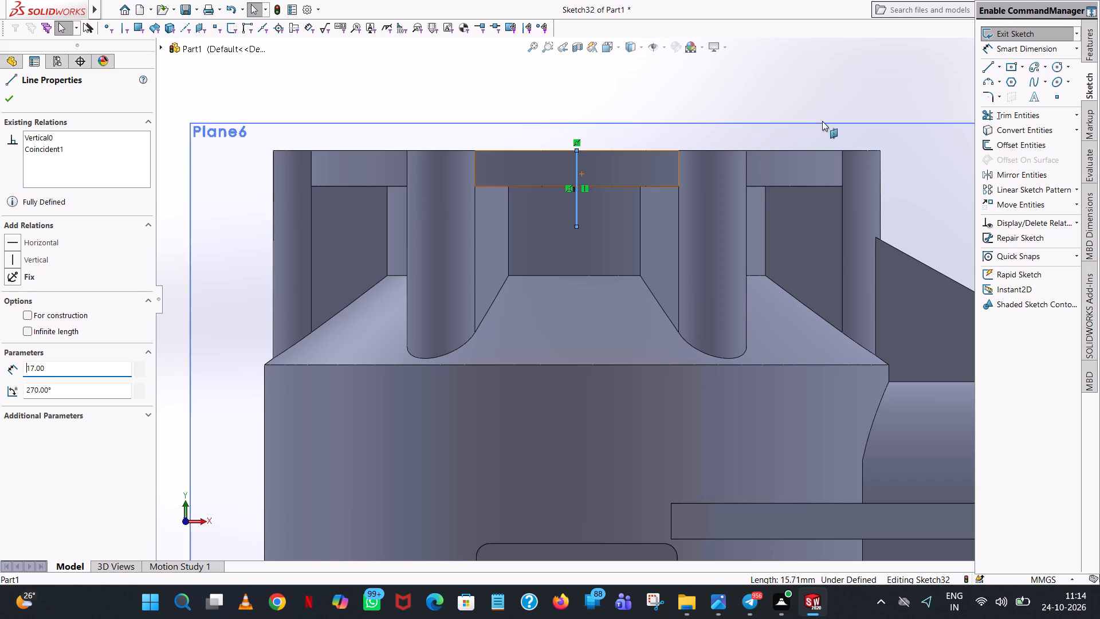
pyautogui.click(833, 85)
# Add a 17 mm dimension to the vertical line, placed beyond the flange on the side-branch side.
pyautogui.click(1026, 48)
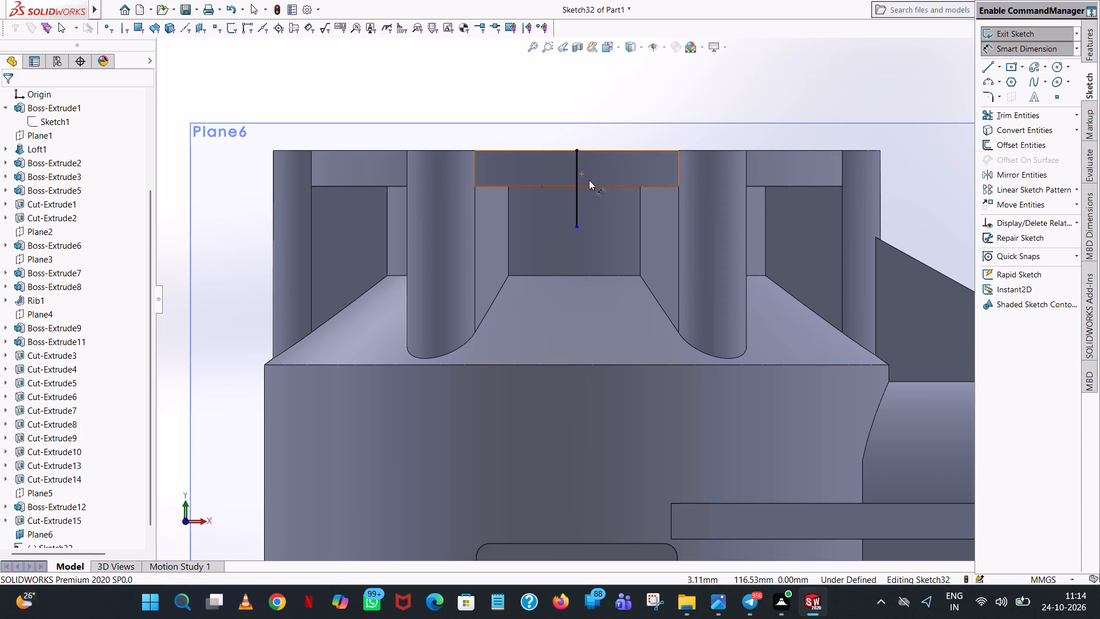
pyautogui.click(577, 186)
pyautogui.click(939, 162)
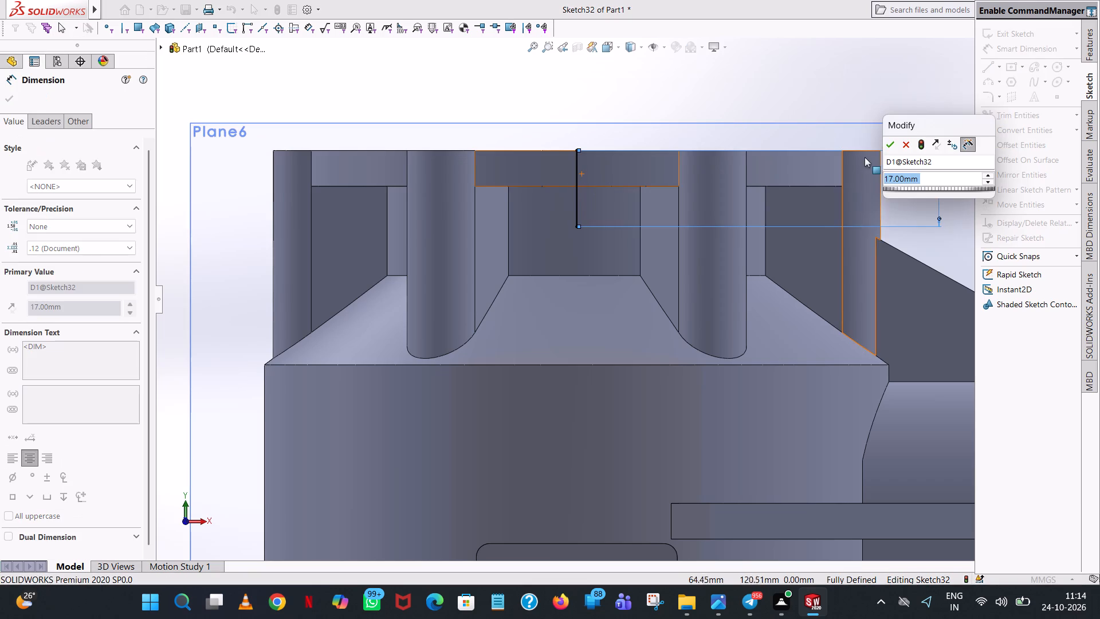
pyautogui.click(891, 146)
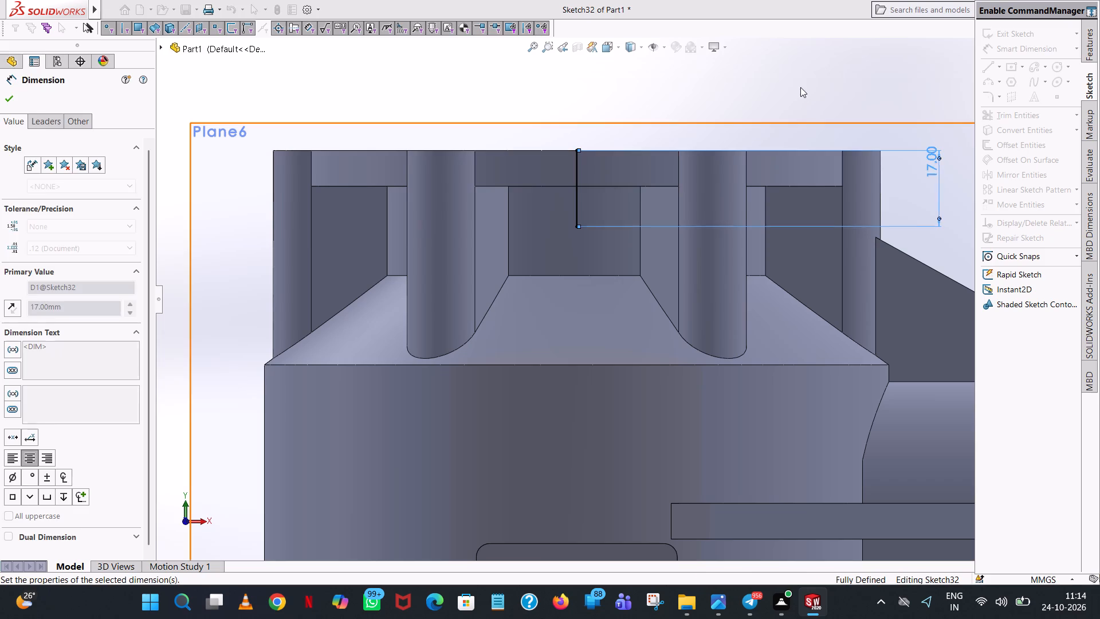
pyautogui.click(801, 87)
# Draw a horizontal line 45/2 mm long from the vertical line's lower end toward the side branch and end the chain.
pyautogui.click(992, 63)
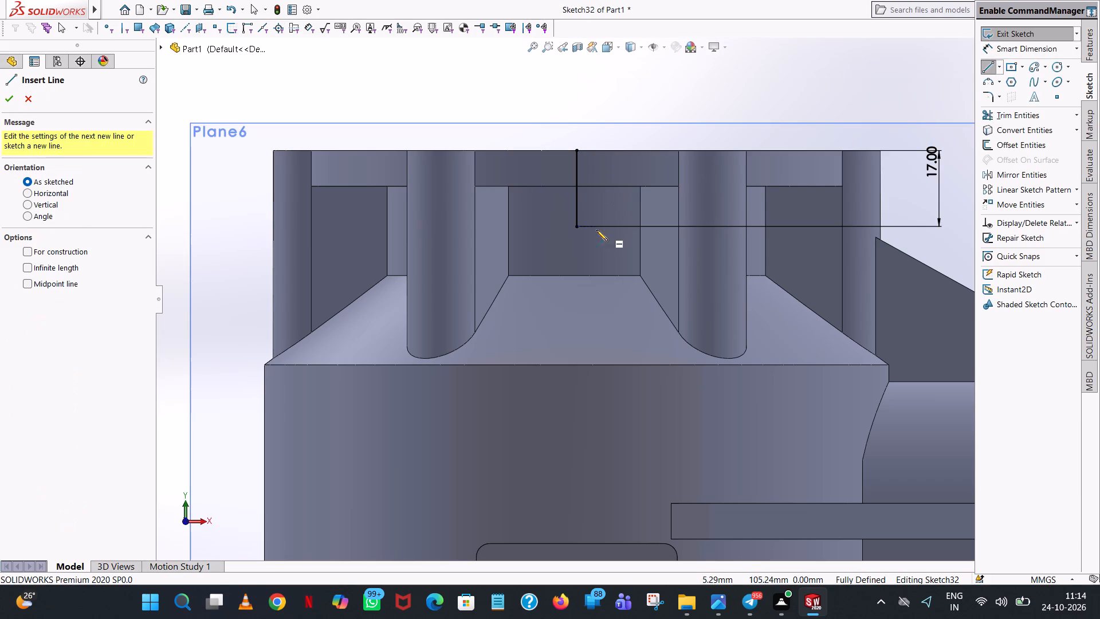
pyautogui.click(578, 226)
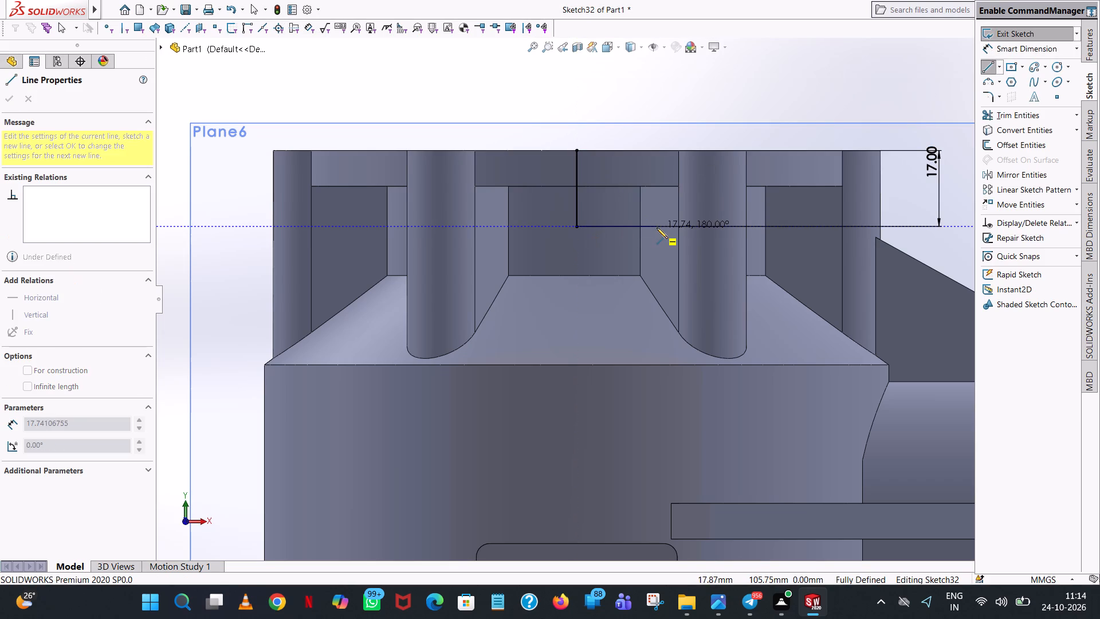
pyautogui.click(657, 228)
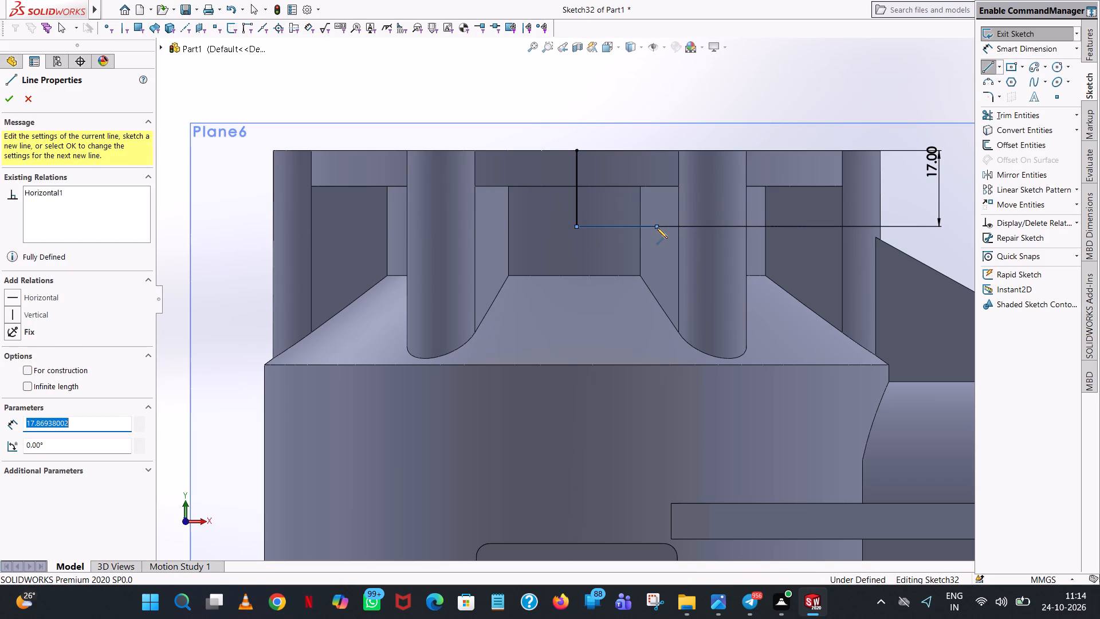
pyautogui.write('45/2')
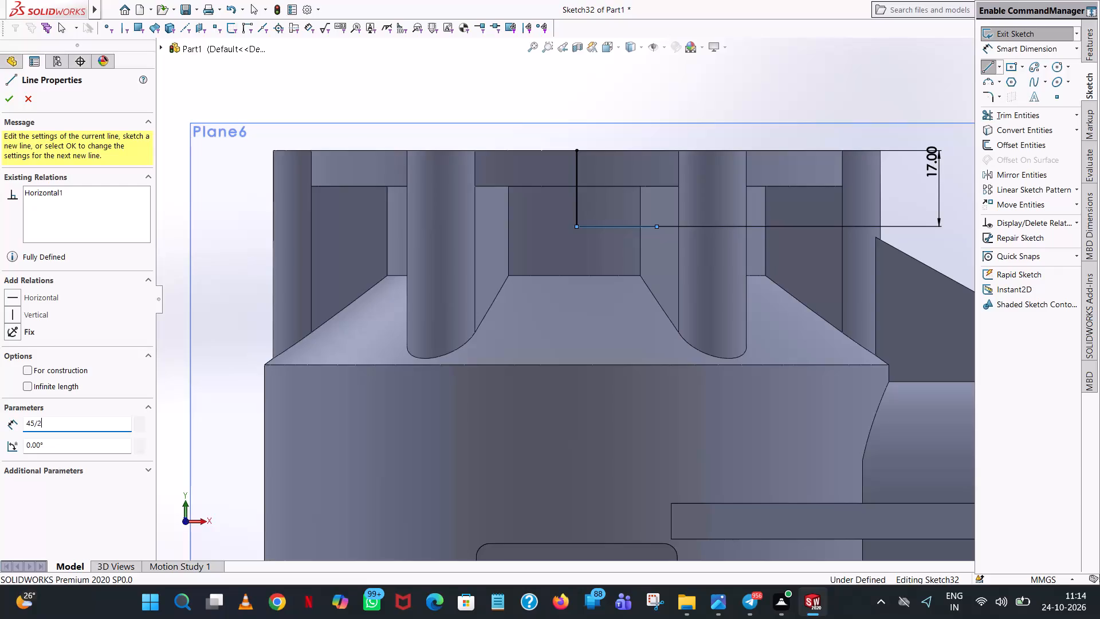
pyautogui.press('Return')
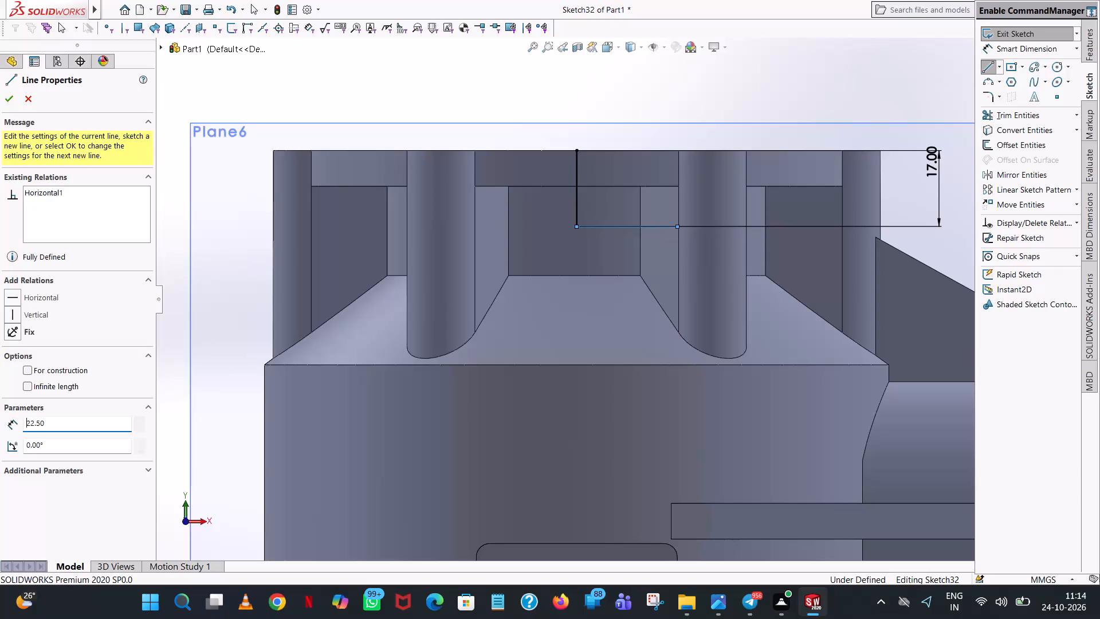
pyautogui.rightClick(657, 228)
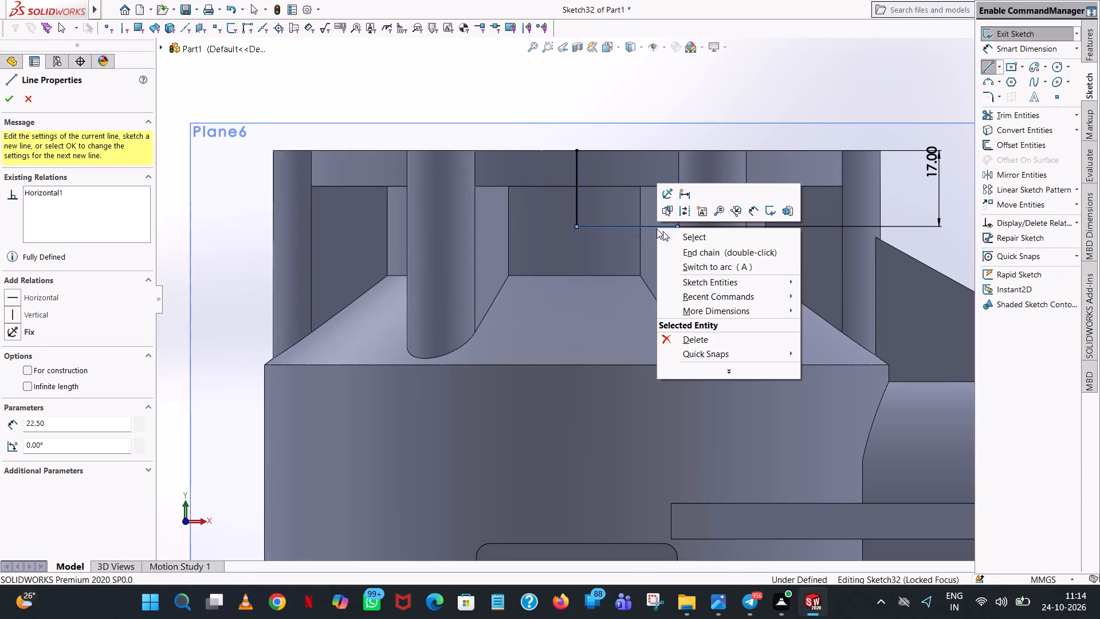
pyautogui.click(708, 236)
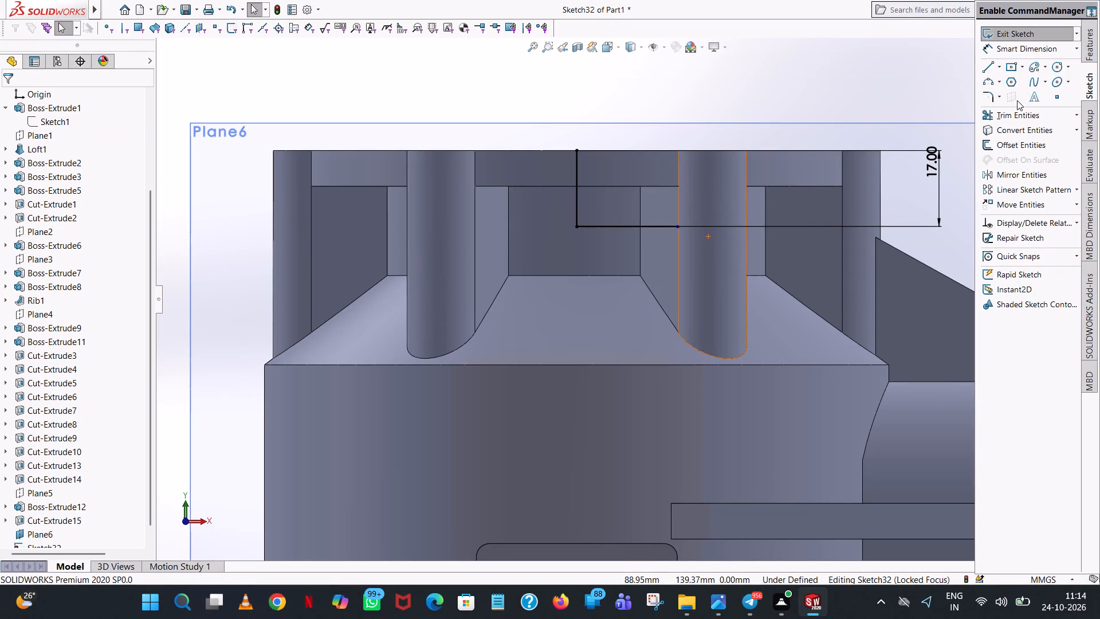
# Add a 22.5 mm dimension to the horizontal line, placed above the flange.
pyautogui.click(1016, 53)
pyautogui.click(619, 226)
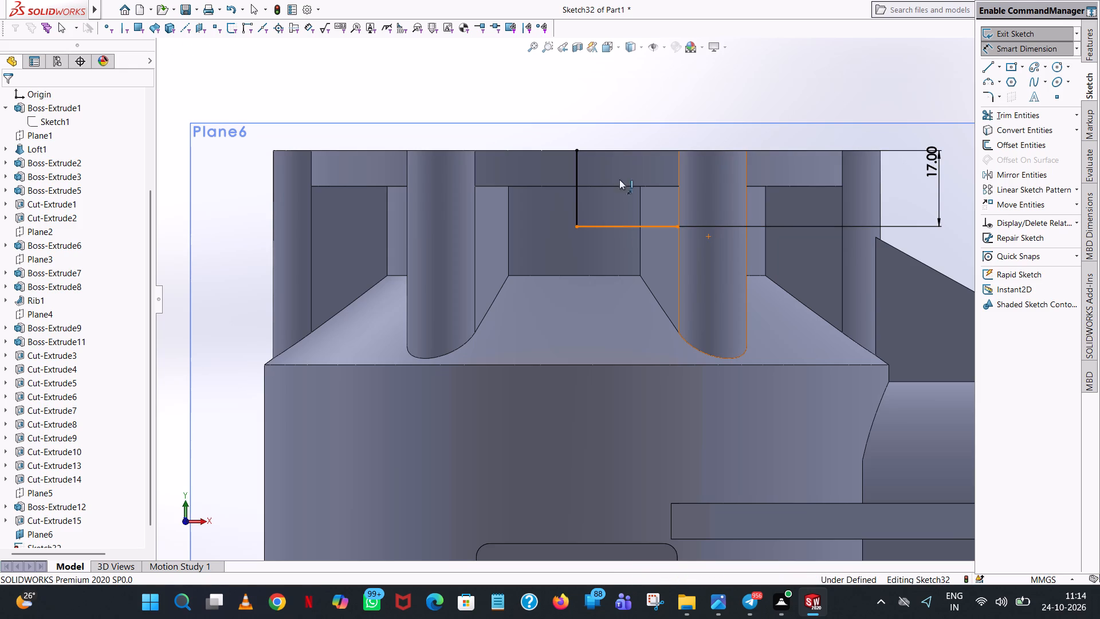
pyautogui.click(622, 84)
pyautogui.click(576, 66)
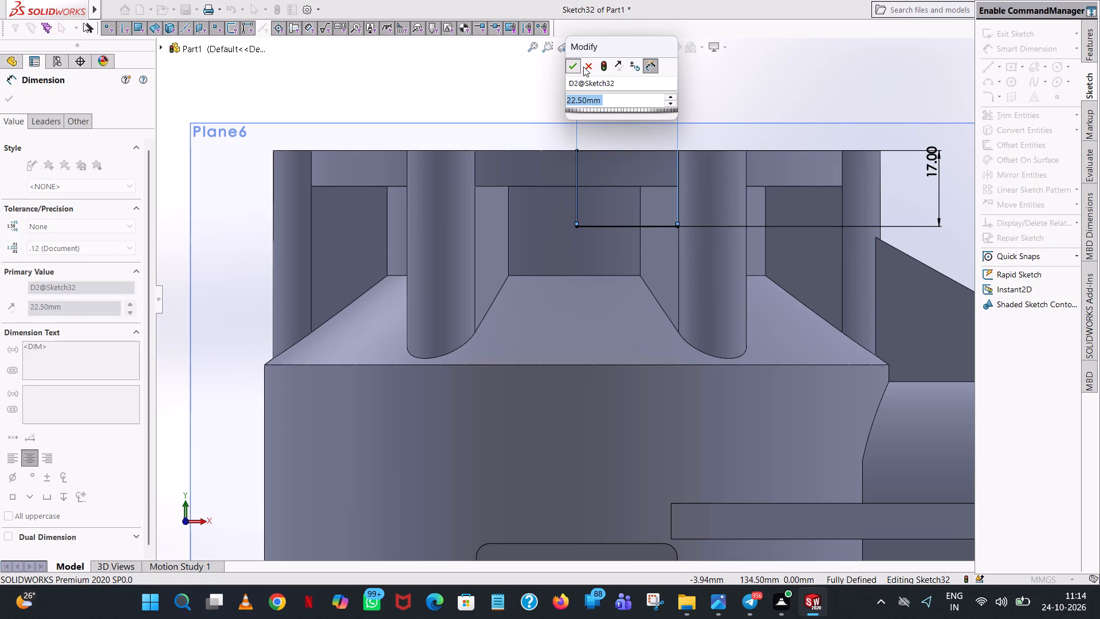
pyautogui.click(776, 65)
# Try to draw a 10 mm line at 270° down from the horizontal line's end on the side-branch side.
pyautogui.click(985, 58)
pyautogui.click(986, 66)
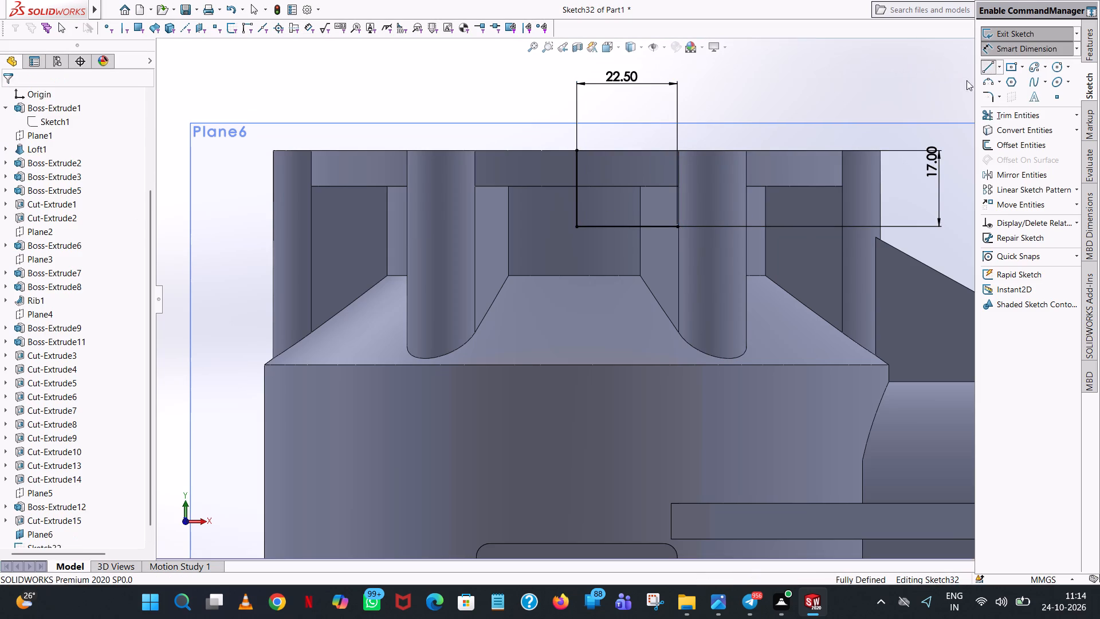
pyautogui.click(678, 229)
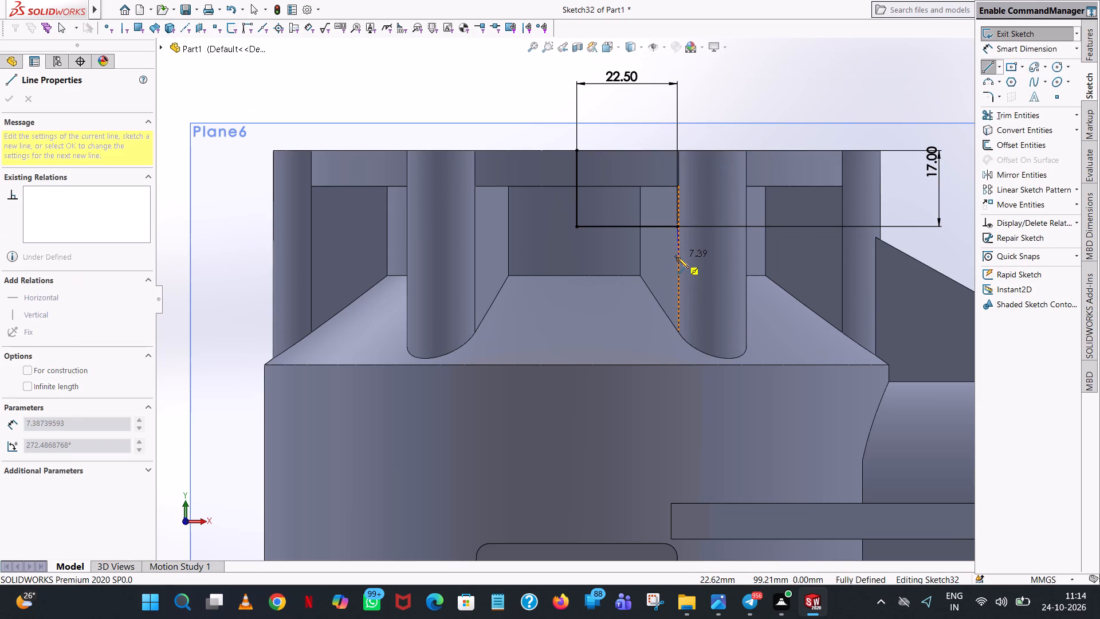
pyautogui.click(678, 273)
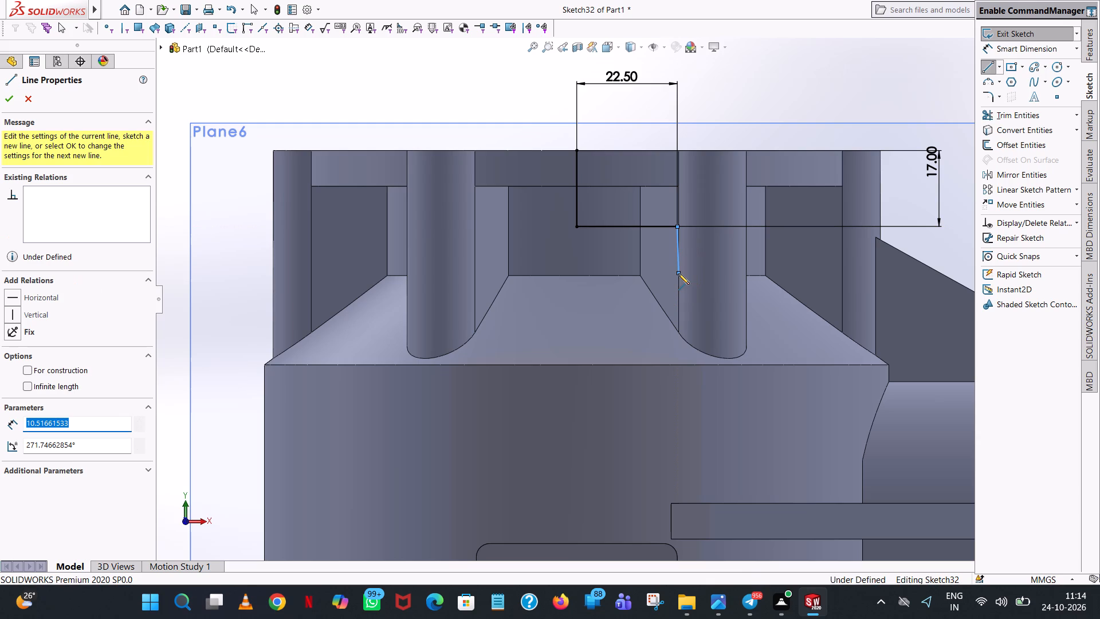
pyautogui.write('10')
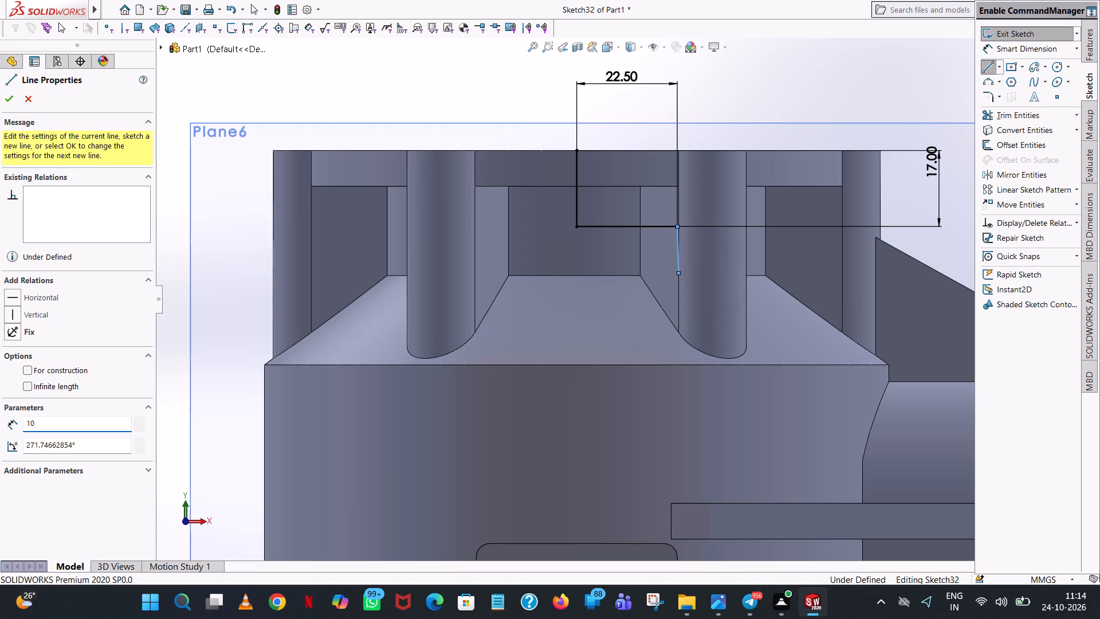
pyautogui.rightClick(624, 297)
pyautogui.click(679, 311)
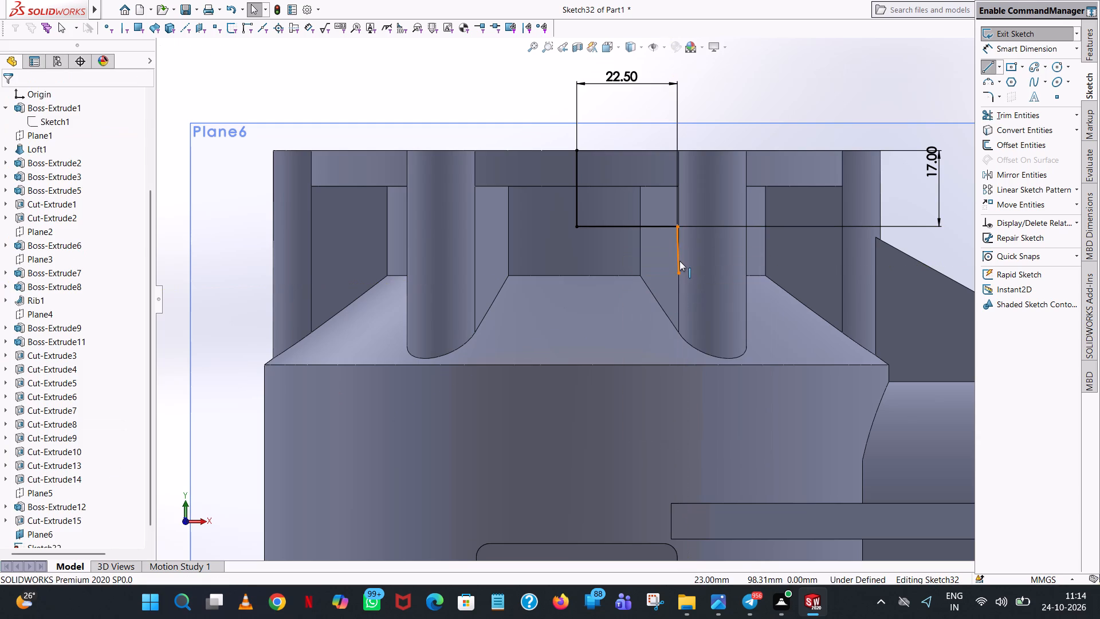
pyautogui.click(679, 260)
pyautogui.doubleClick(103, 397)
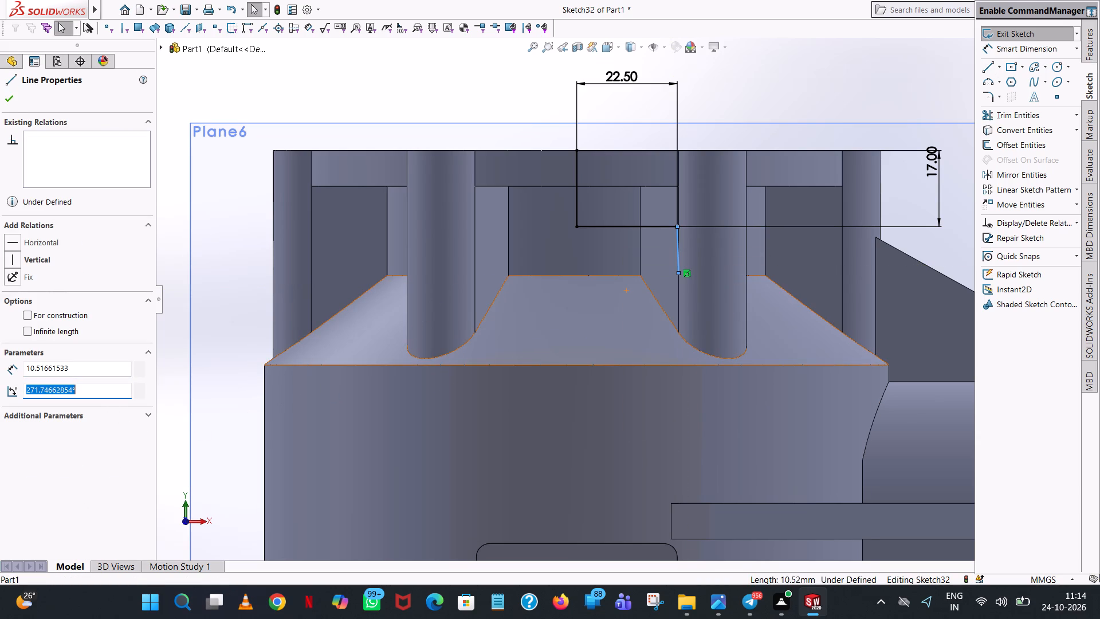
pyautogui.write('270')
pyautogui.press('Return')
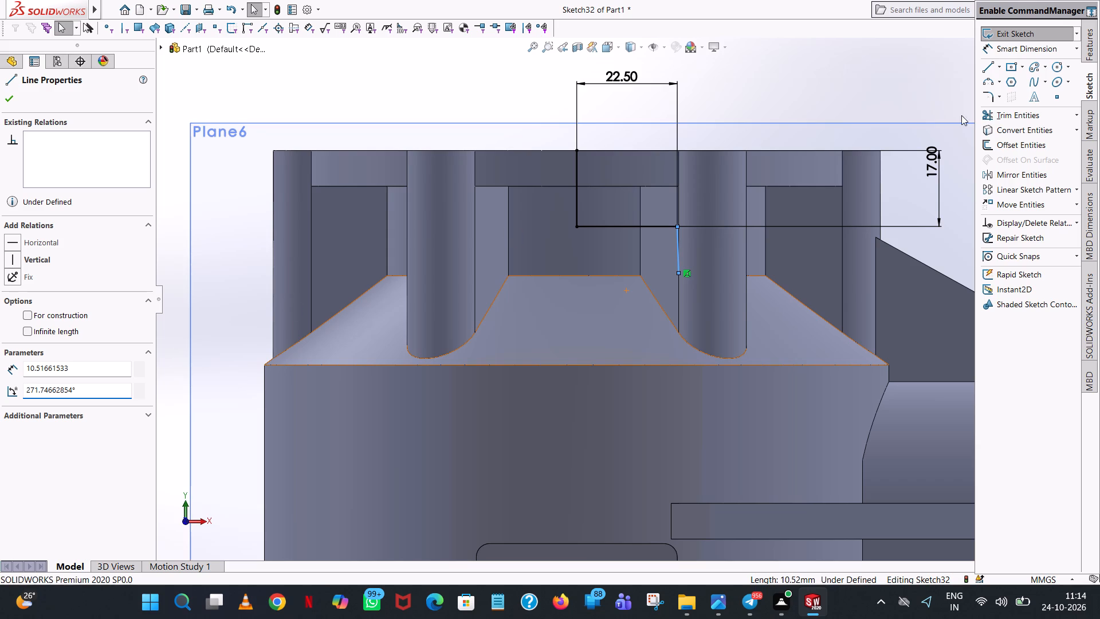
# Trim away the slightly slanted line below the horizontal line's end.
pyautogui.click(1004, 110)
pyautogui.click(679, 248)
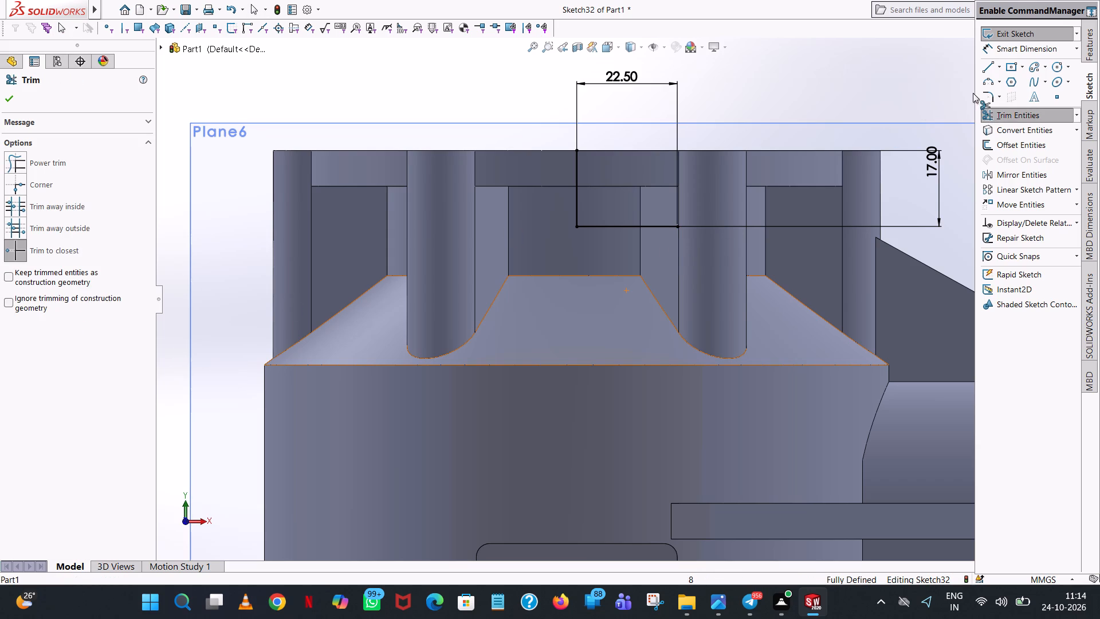
# Draw a vertical line 10 mm long downward from the 22.5 mm horizontal line's end on the side-branch side.
pyautogui.click(985, 66)
pyautogui.scroll(-7, 695, 214)
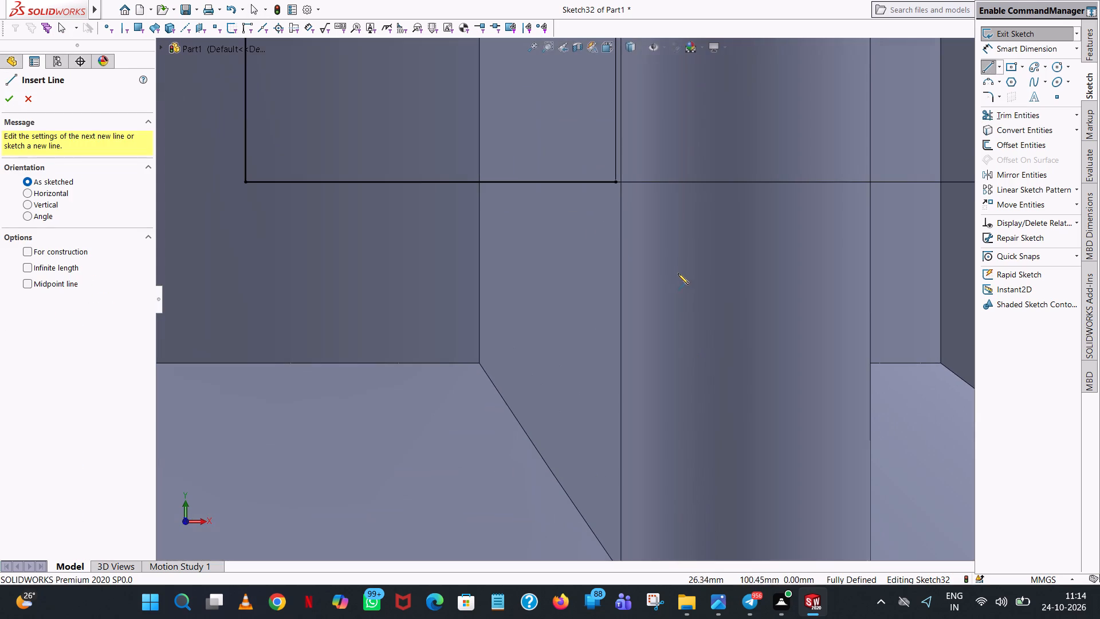
pyautogui.click(616, 184)
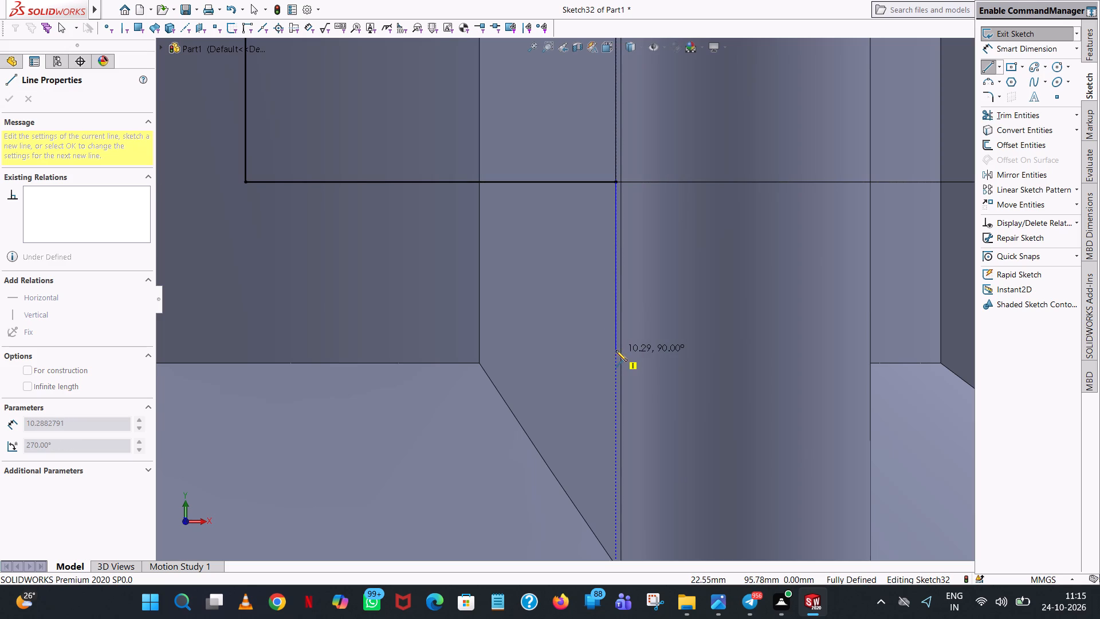
pyautogui.click(616, 350)
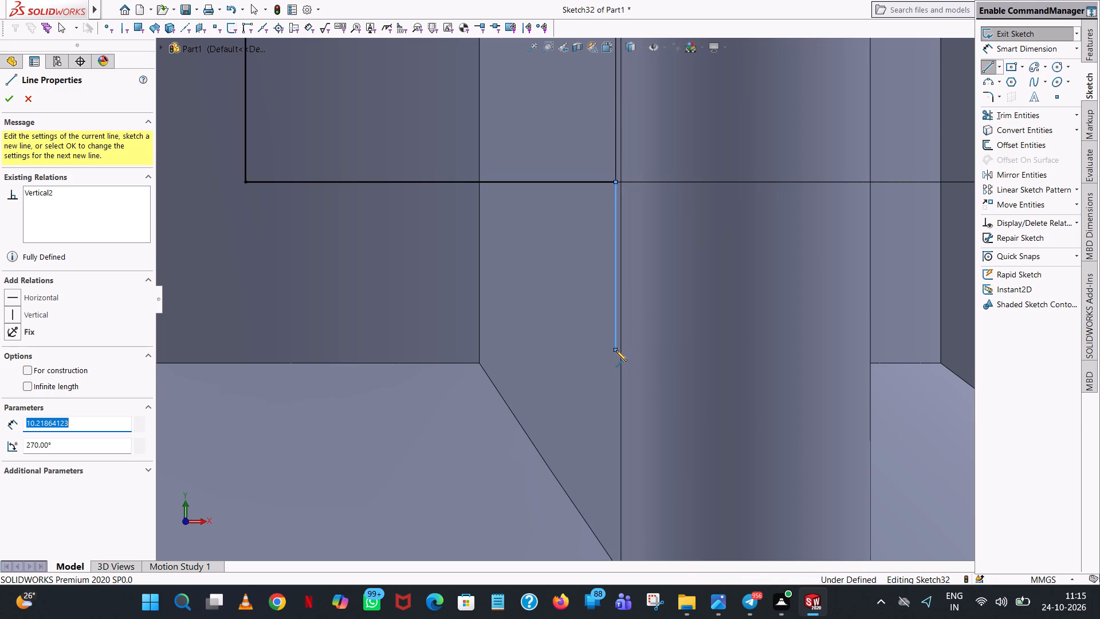
pyautogui.write('10')
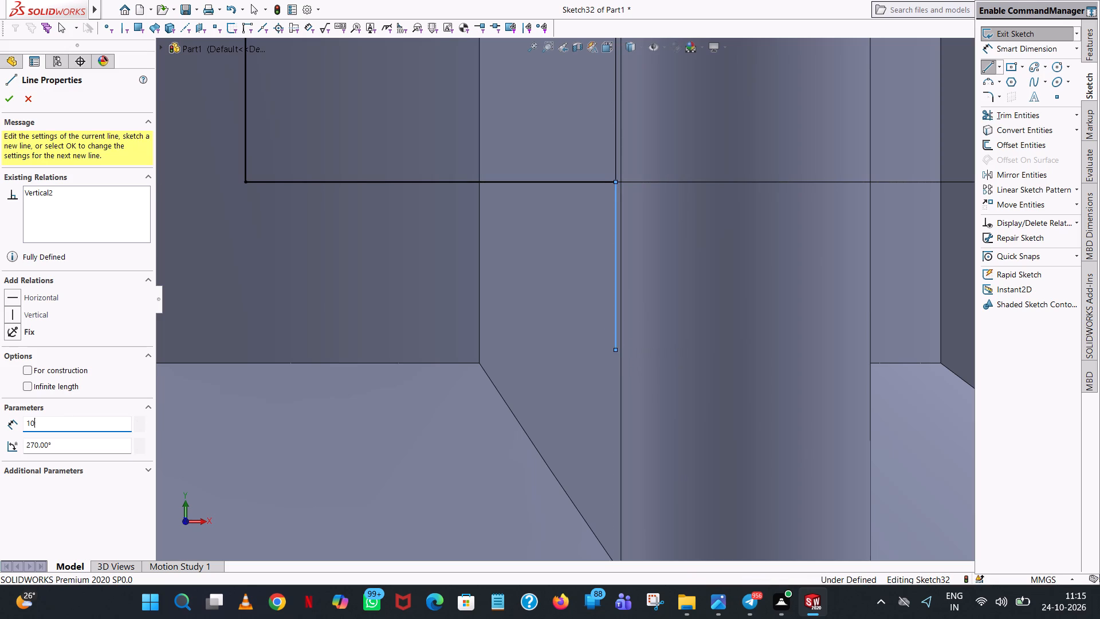
pyautogui.press('Return')
# Draw a horizontal line 45 mm long from the new vertical line's lower end, away from the side branch.
pyautogui.scroll(5, 616, 350)
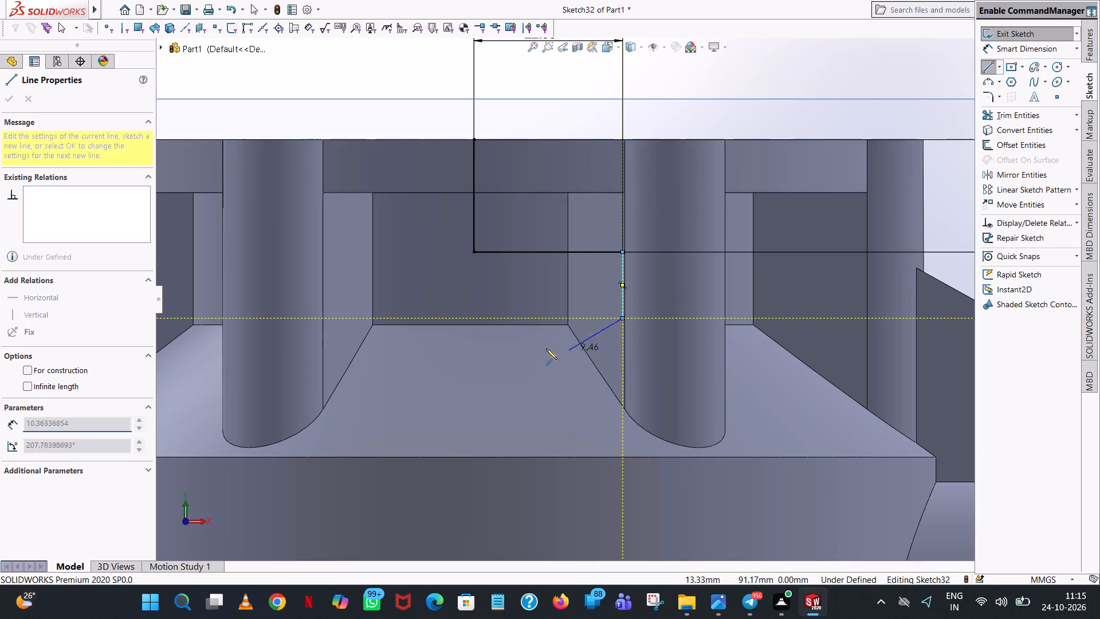
pyautogui.click(409, 316)
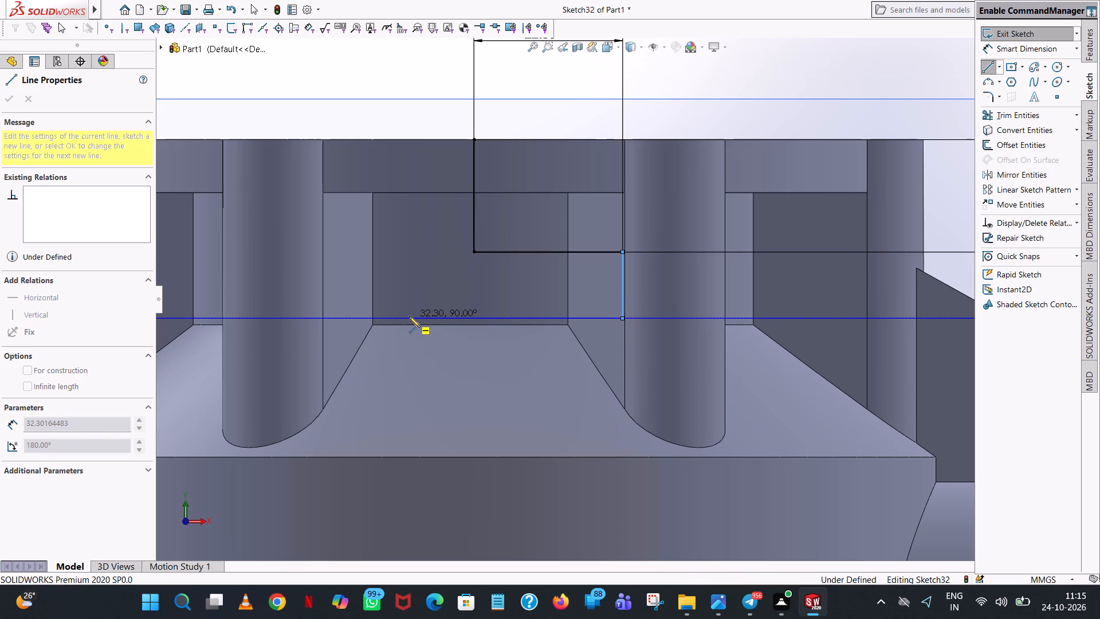
pyautogui.rightClick(408, 318)
pyautogui.click(476, 330)
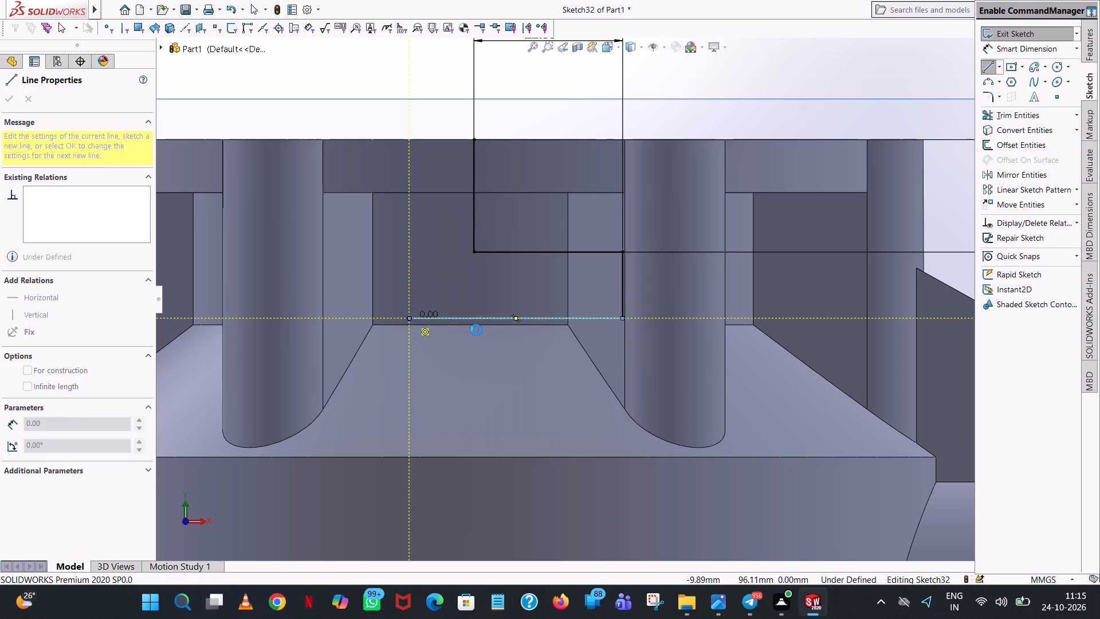
pyautogui.click(477, 317)
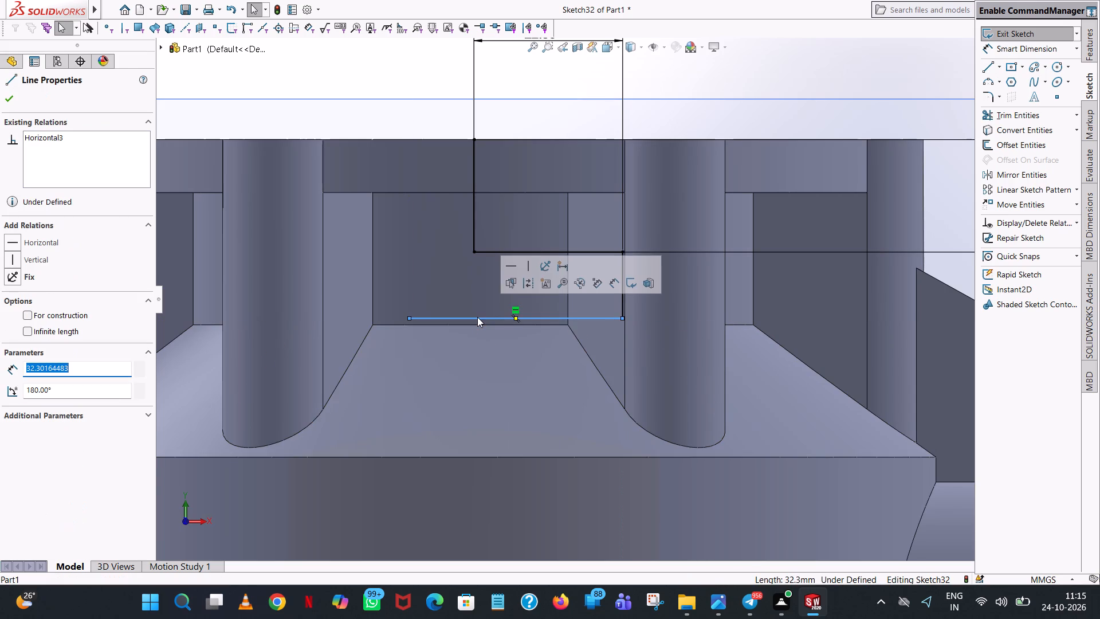
pyautogui.write('45')
pyautogui.press('Return')
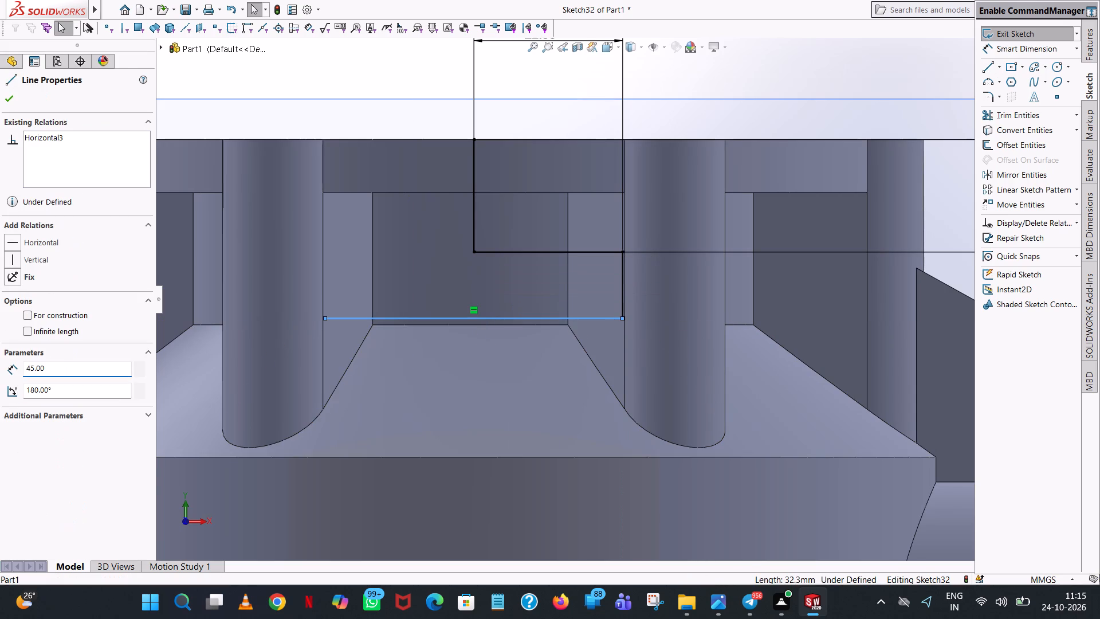
pyautogui.click(820, 68)
# Draw a vertical line 20 mm long upward from the far end of the 45 mm horizontal line.
pyautogui.click(988, 65)
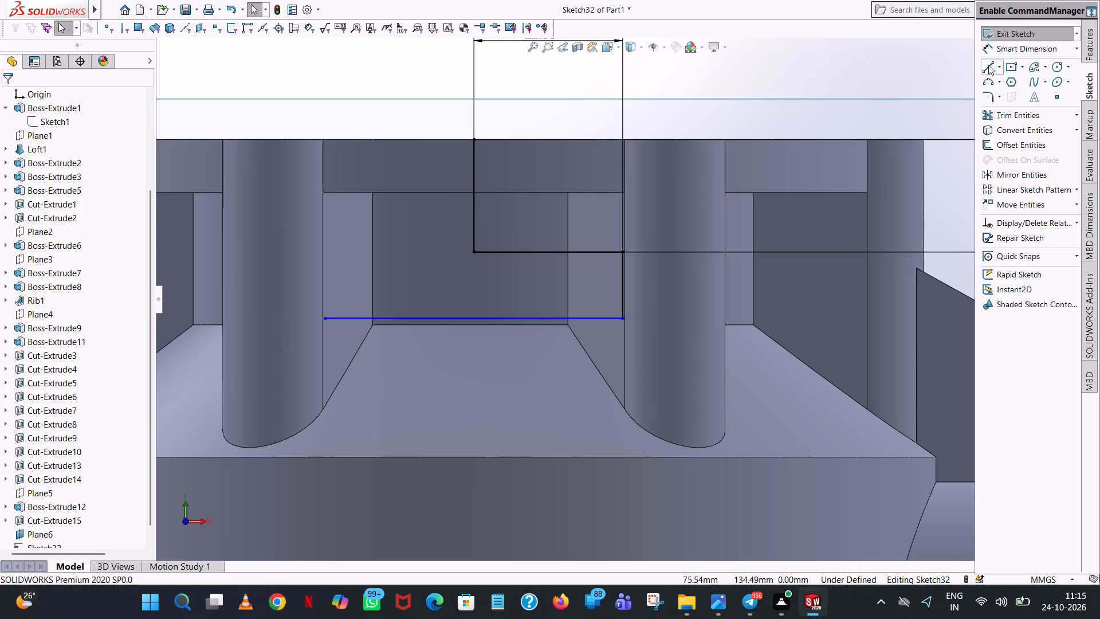
pyautogui.click(328, 319)
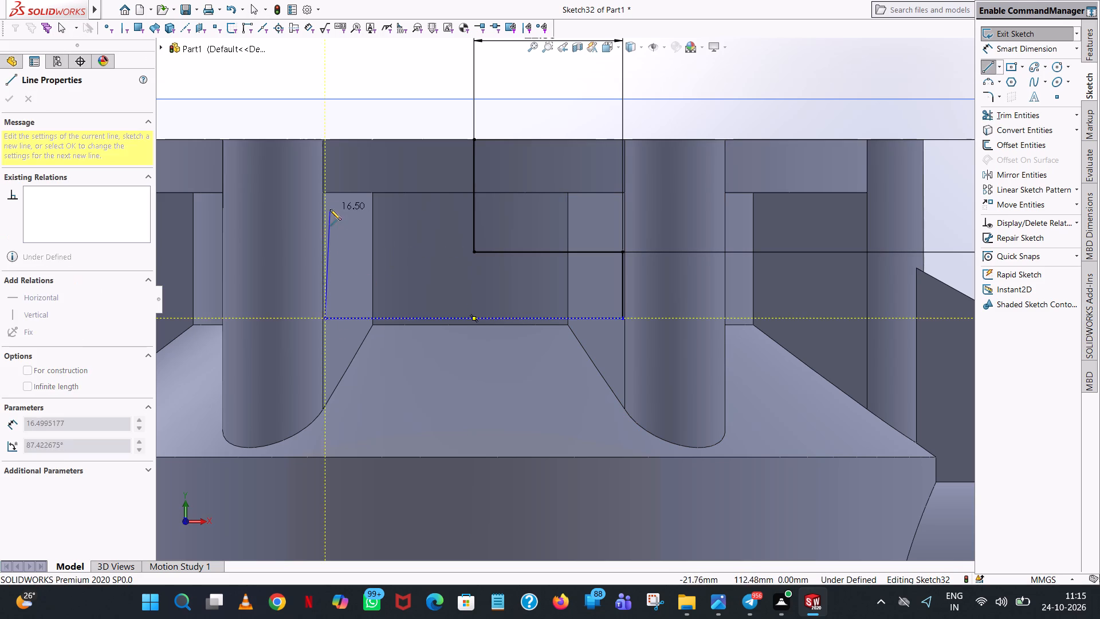
pyautogui.click(328, 164)
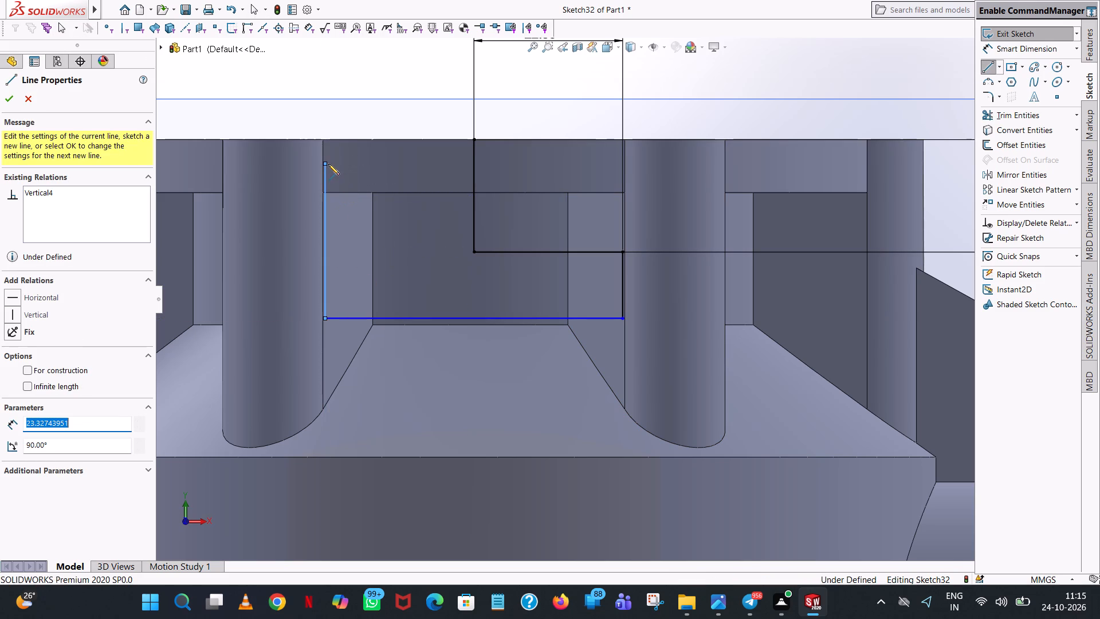
pyautogui.write('20')
pyautogui.press('Return')
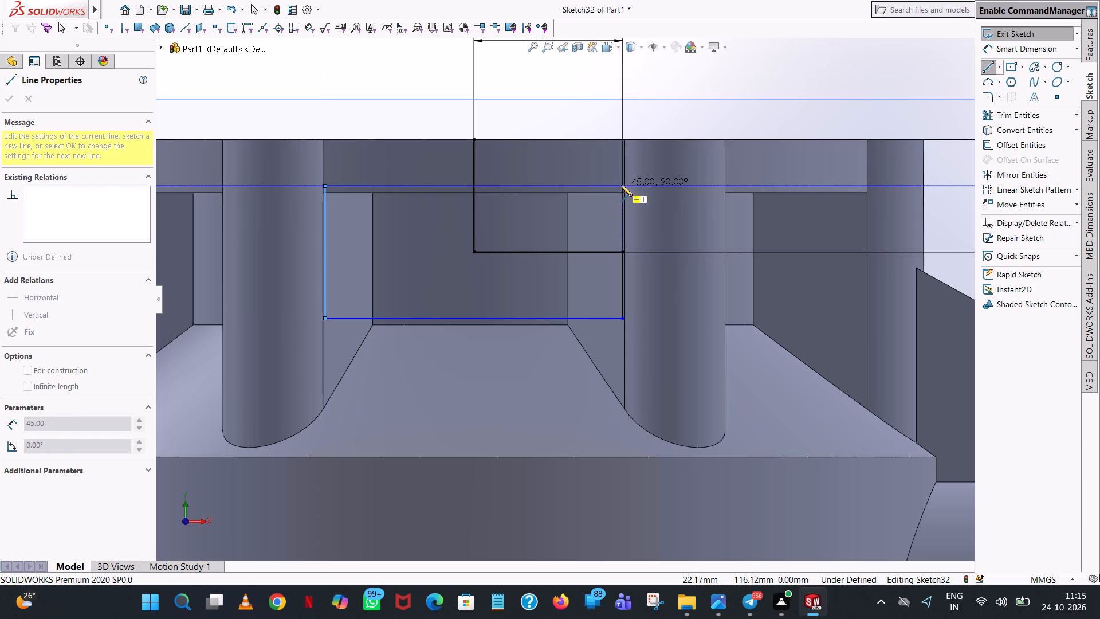
# Continue with a horizontal line 45 mm long from the 20 mm line's upper end toward the side branch.
pyautogui.scroll(-8, 619, 188)
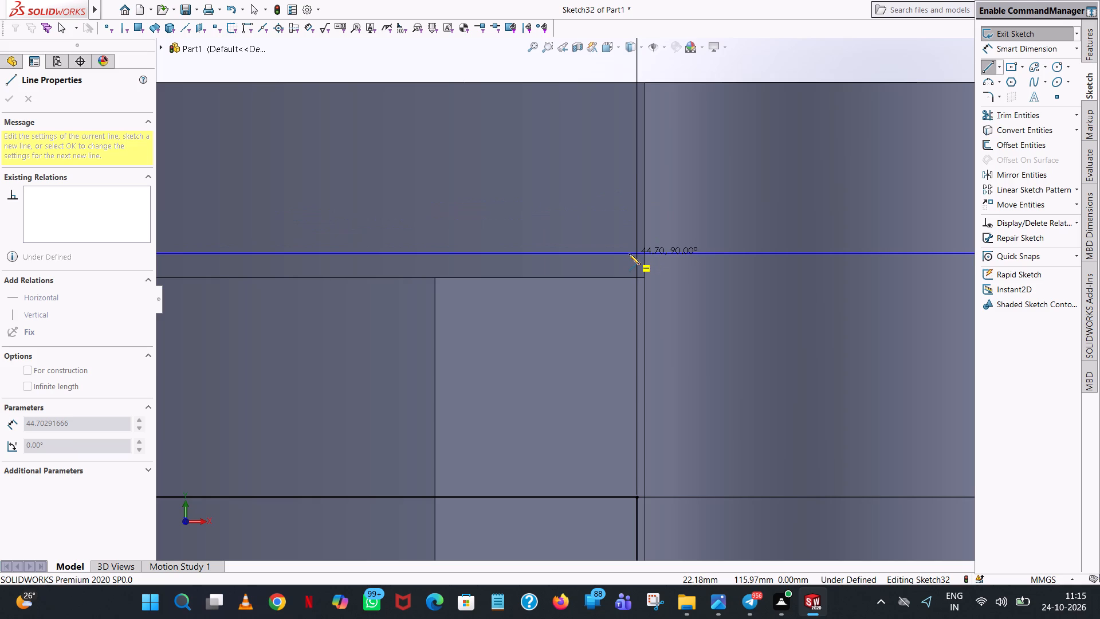
pyautogui.click(629, 254)
pyautogui.write('45')
pyautogui.press('Return')
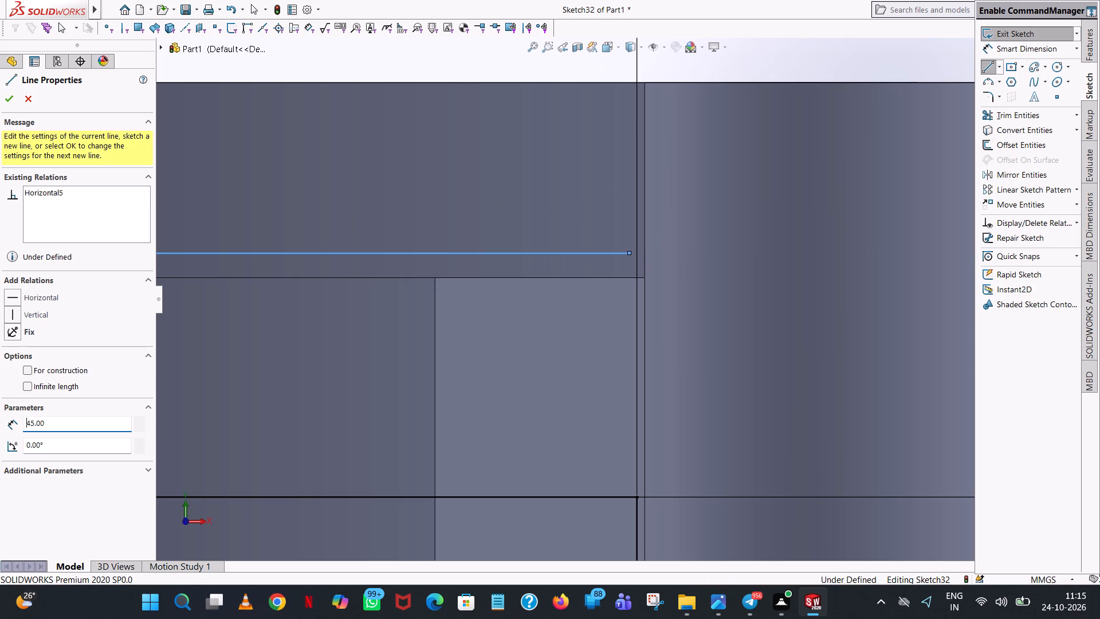
# Close the rectangle with a vertical line down to the 22.5 mm line's end and end the chain.
pyautogui.scroll(6, 607, 441)
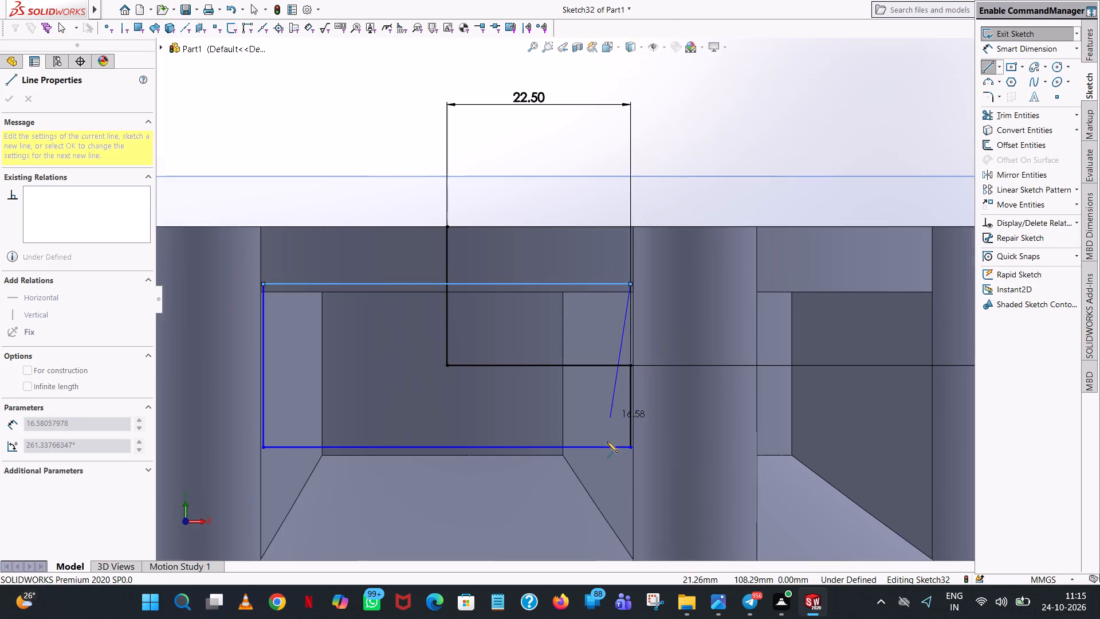
pyautogui.scroll(-6, 628, 450)
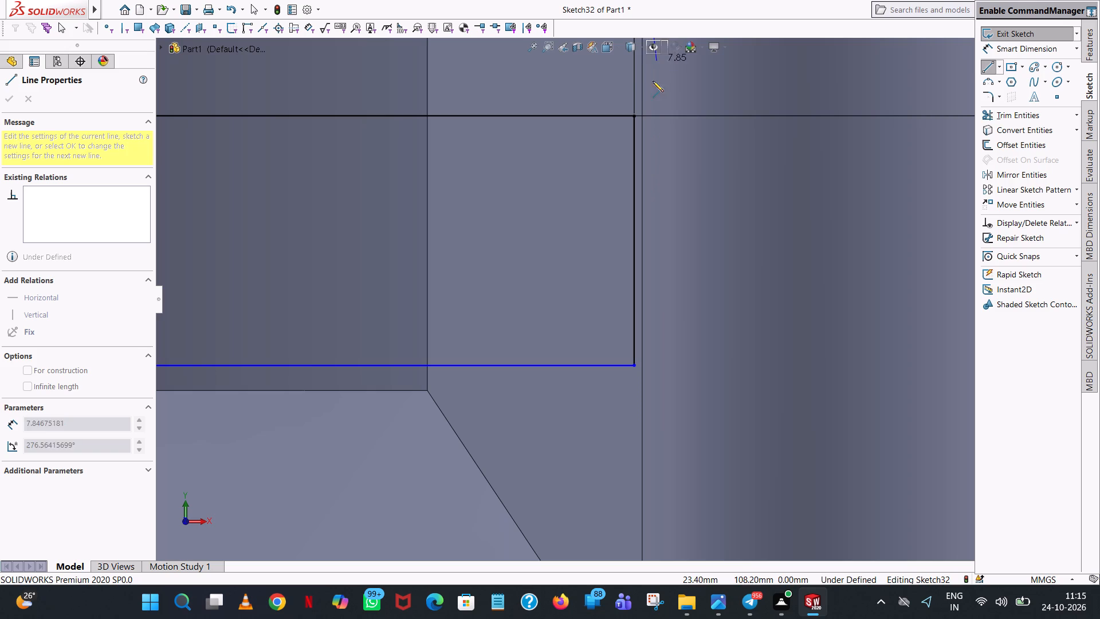
pyautogui.click(634, 115)
pyautogui.rightClick(634, 115)
pyautogui.click(665, 131)
pyautogui.scroll(7, 666, 127)
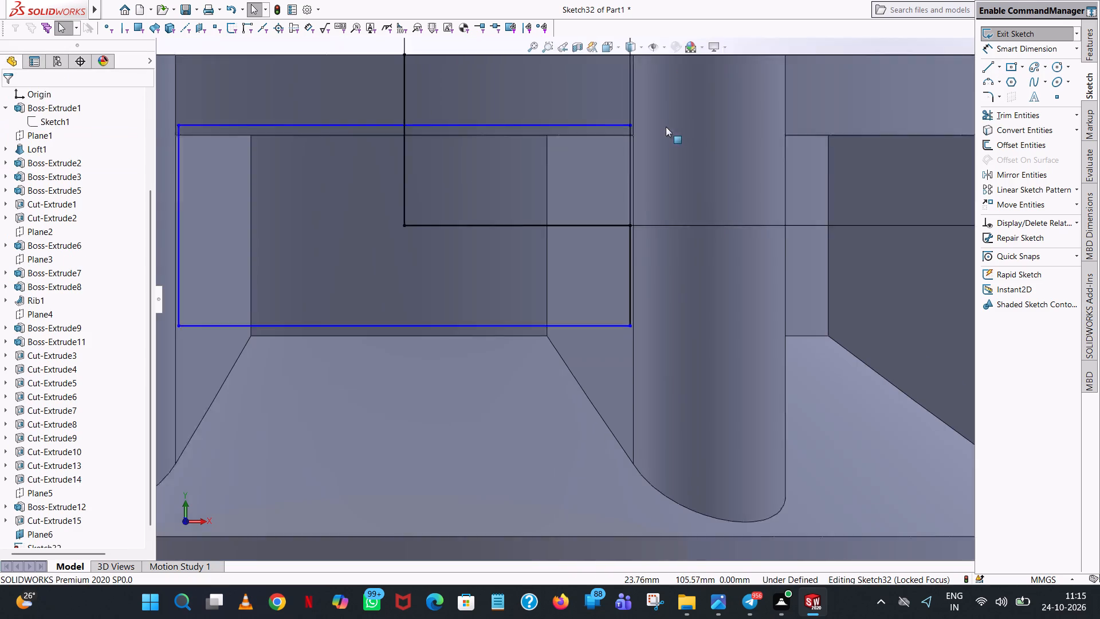
# Trim away the 22.5 mm horizontal and 17 mm vertical positioning lines, leaving only the rectangle.
pyautogui.click(1016, 114)
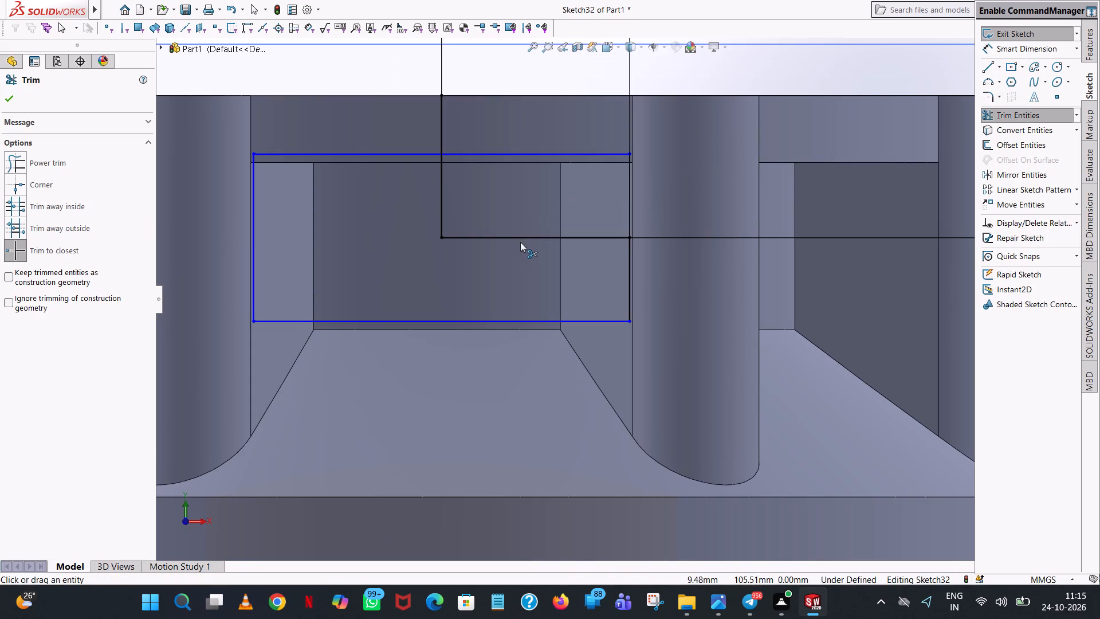
pyautogui.click(524, 237)
pyautogui.click(442, 201)
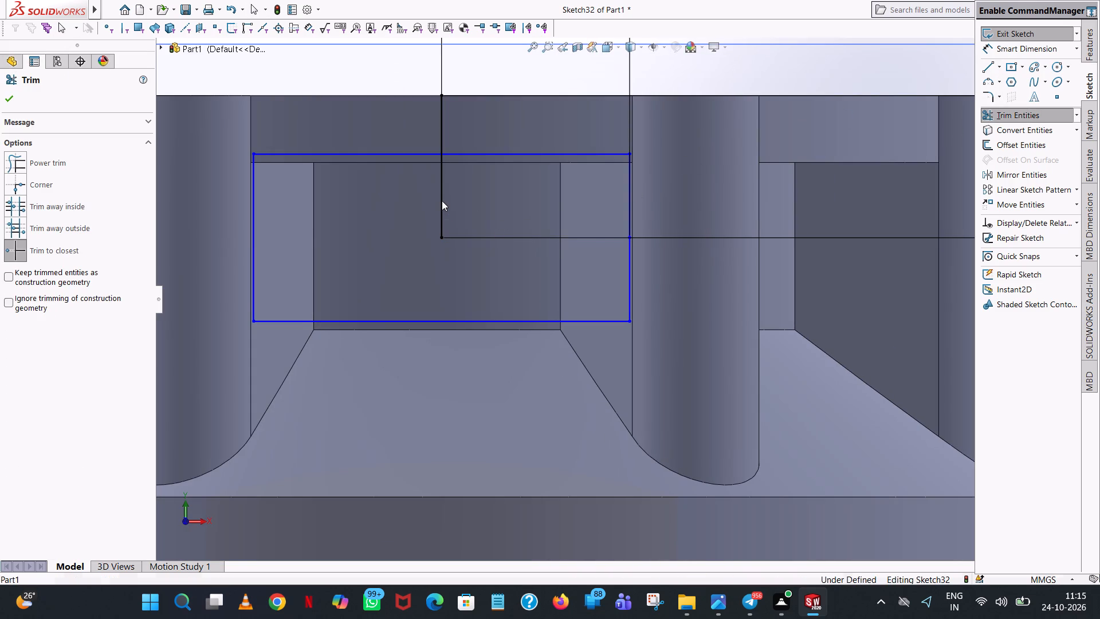
pyautogui.click(442, 201)
pyautogui.click(584, 306)
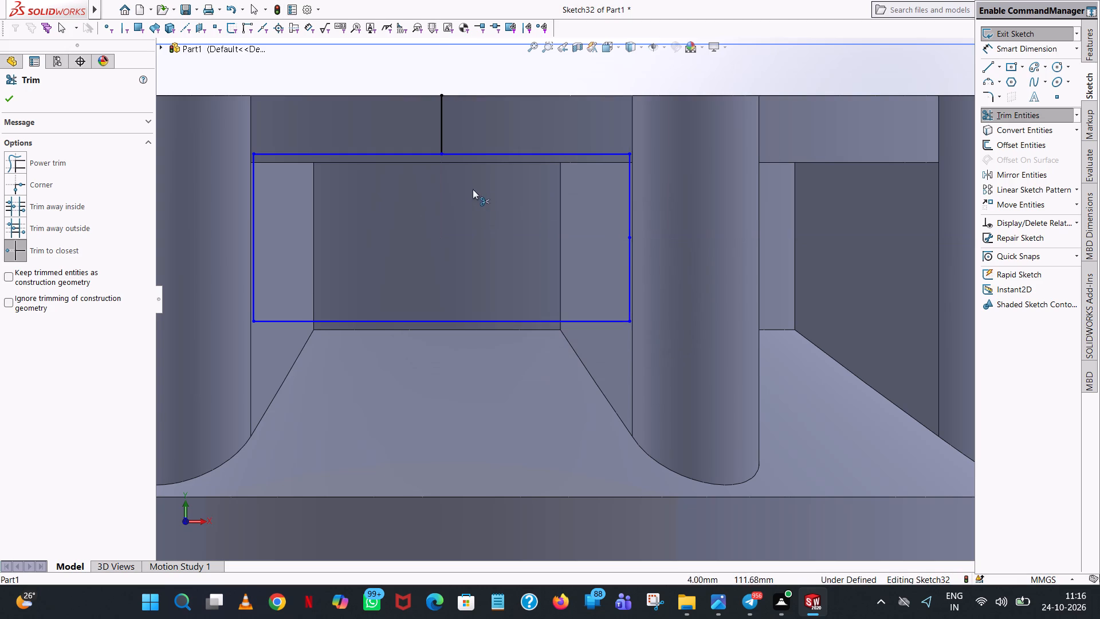
pyautogui.click(445, 120)
pyautogui.click(442, 121)
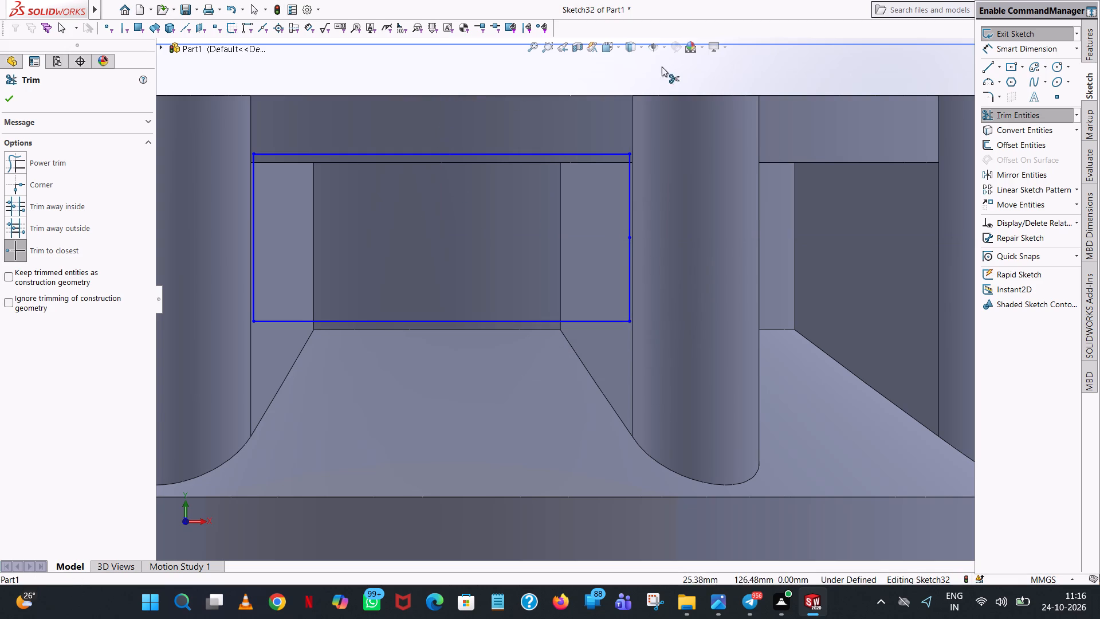
# Add a 45 mm dimension to the rectangle's bottom edge, placed below it.
pyautogui.click(1018, 52)
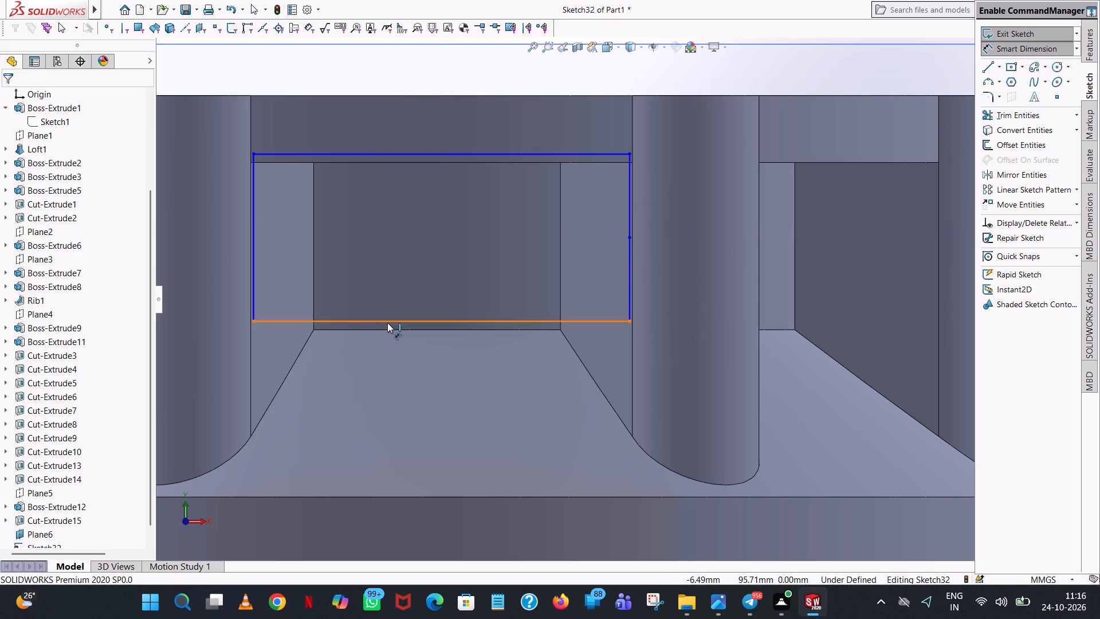
pyautogui.click(387, 323)
pyautogui.click(387, 435)
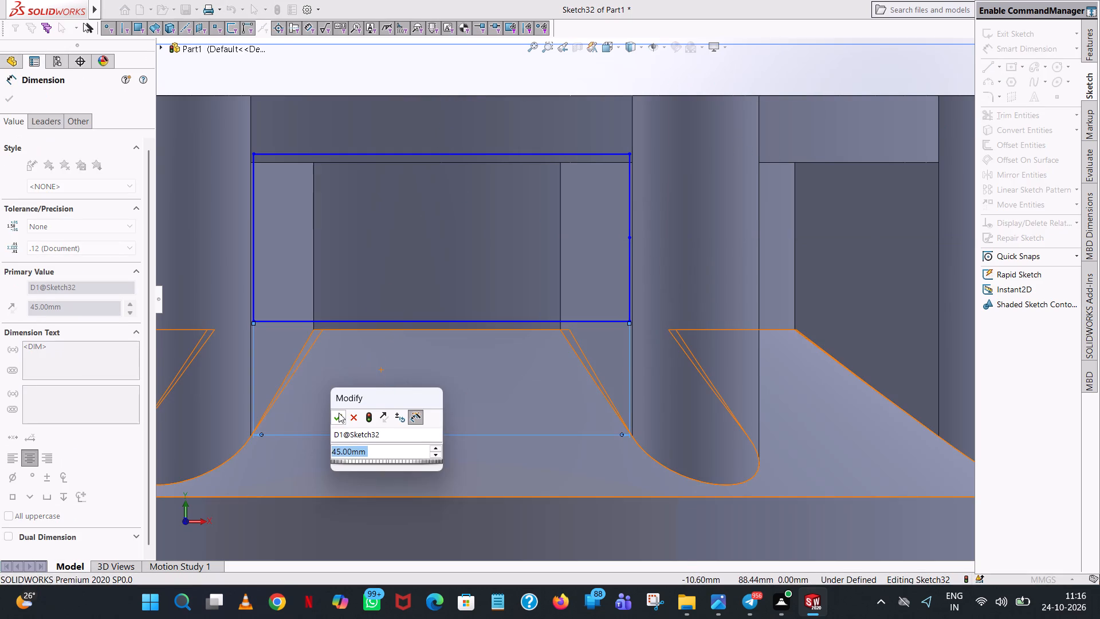
pyautogui.click(339, 413)
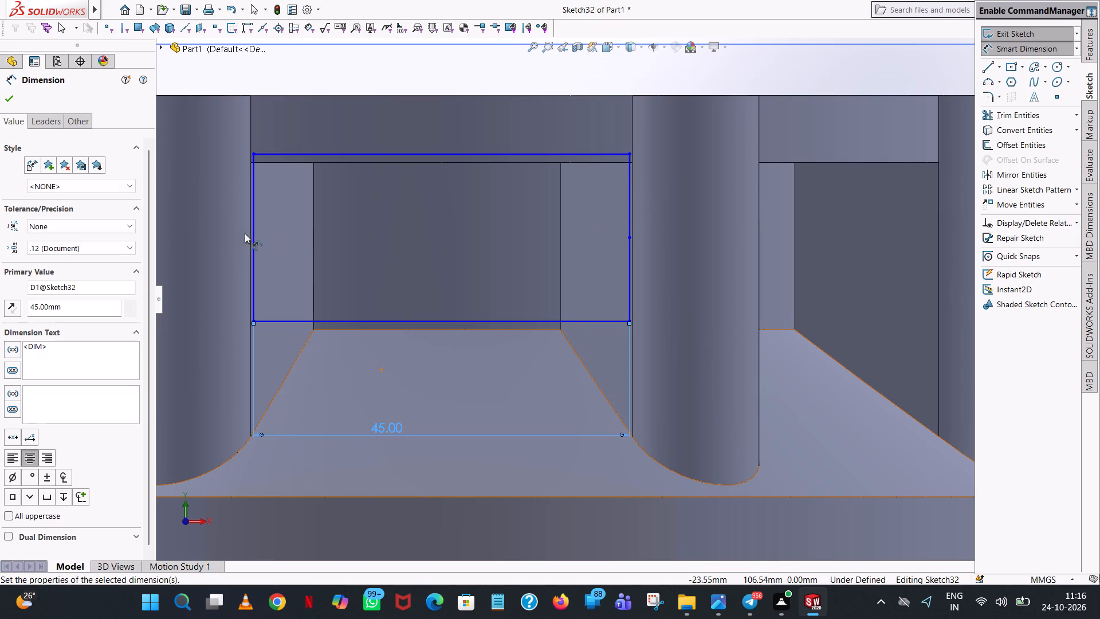
# Add a 20 mm dimension to the rectangle's left vertical edge, placed outside the rectangle.
pyautogui.click(254, 234)
pyautogui.click(199, 236)
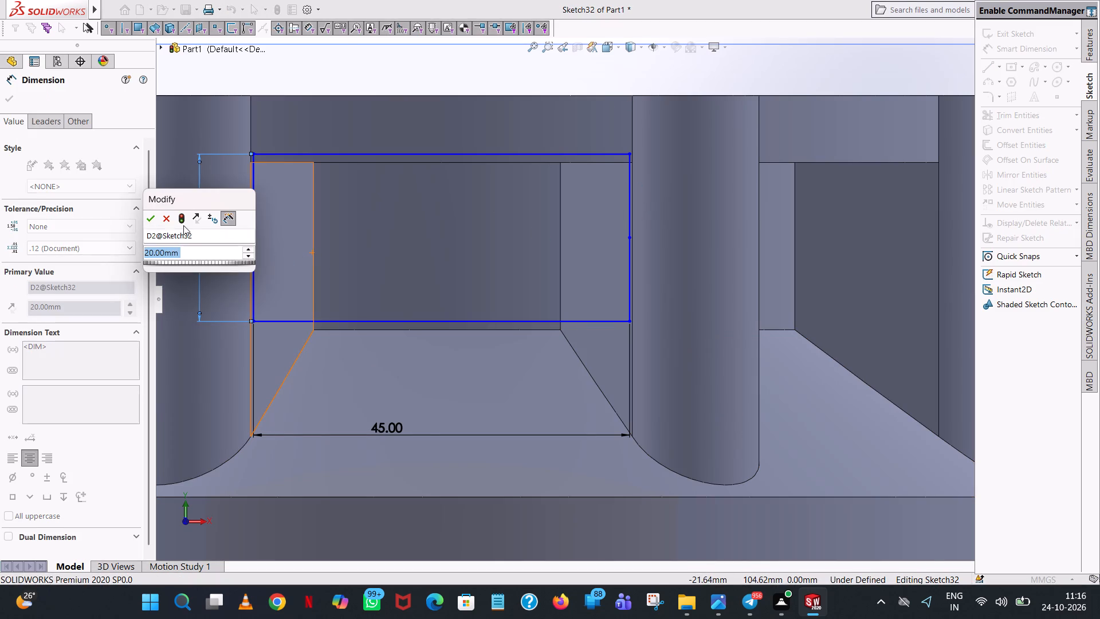
pyautogui.click(147, 220)
pyautogui.click(638, 79)
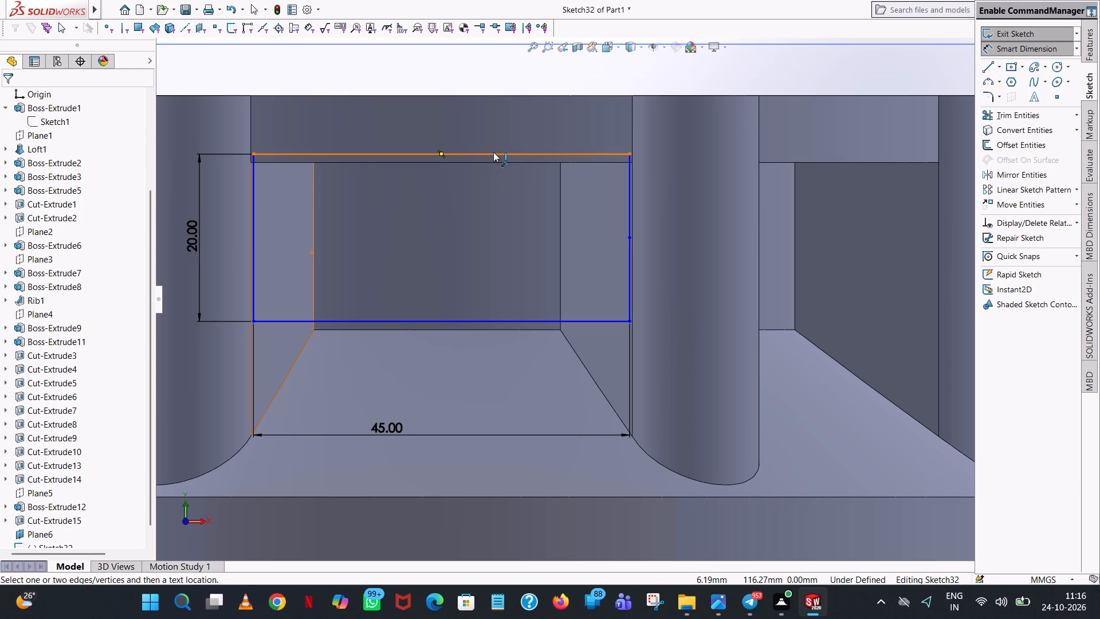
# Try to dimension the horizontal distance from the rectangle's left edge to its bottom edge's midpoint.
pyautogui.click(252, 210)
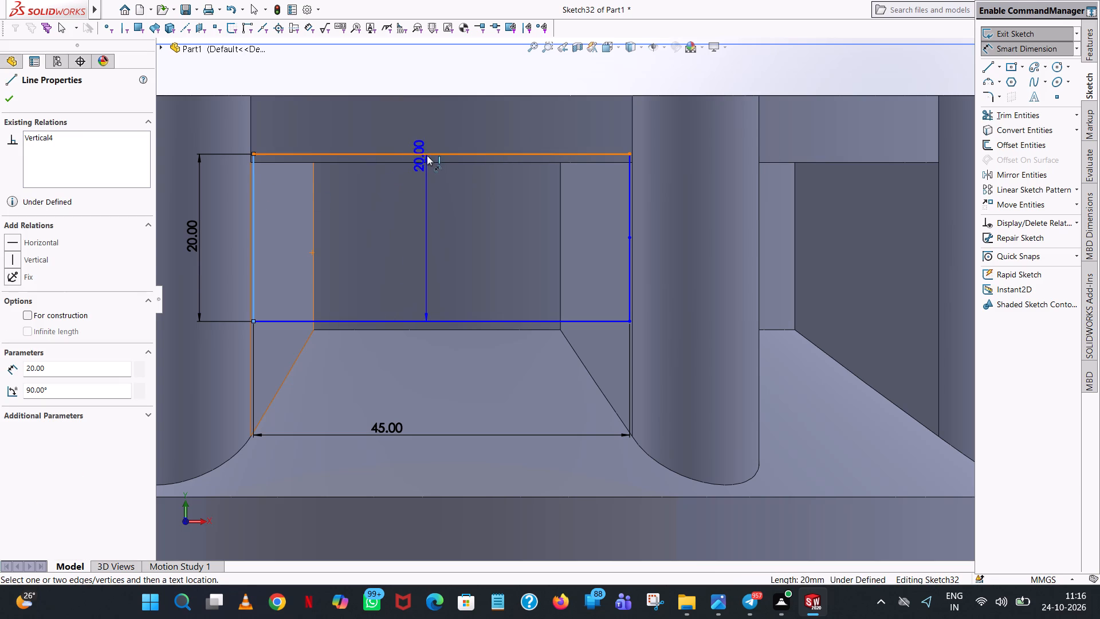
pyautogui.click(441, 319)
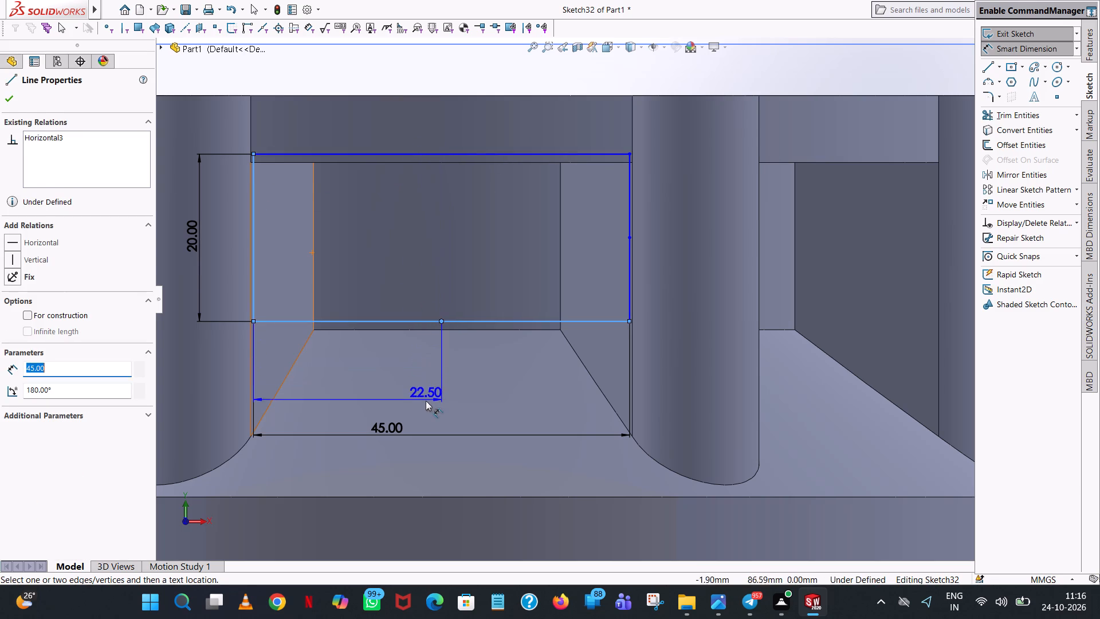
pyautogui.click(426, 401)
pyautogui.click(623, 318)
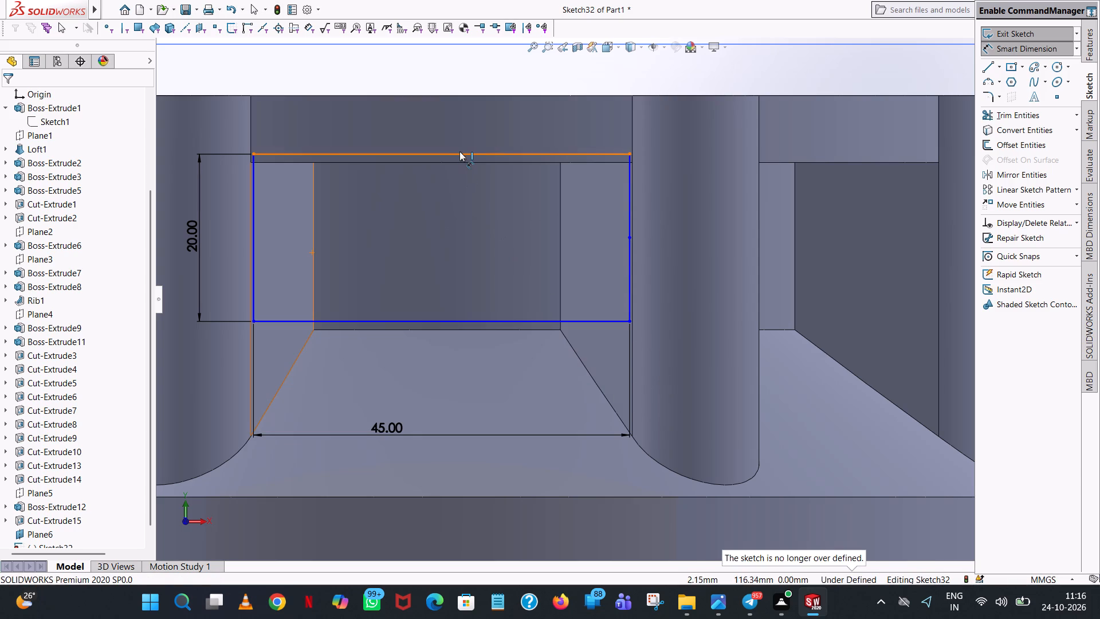
# Add a 116 mm vertical dimension from the origin to the rectangle's top edge, placed outside the housing.
pyautogui.click(460, 151)
pyautogui.scroll(8, 477, 299)
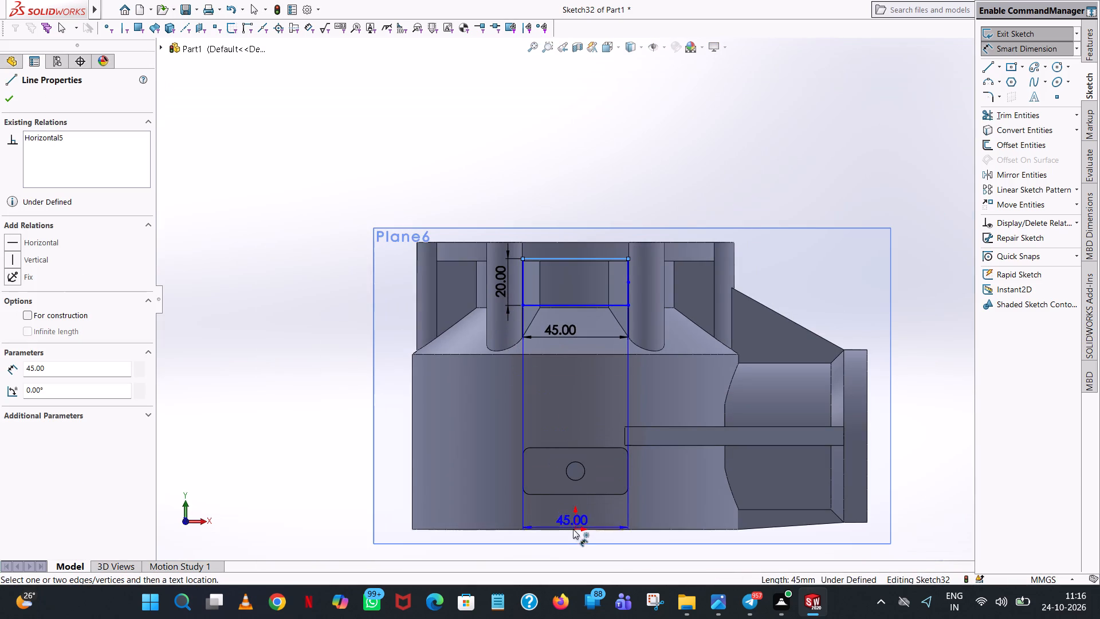
pyautogui.click(576, 529)
pyautogui.click(329, 446)
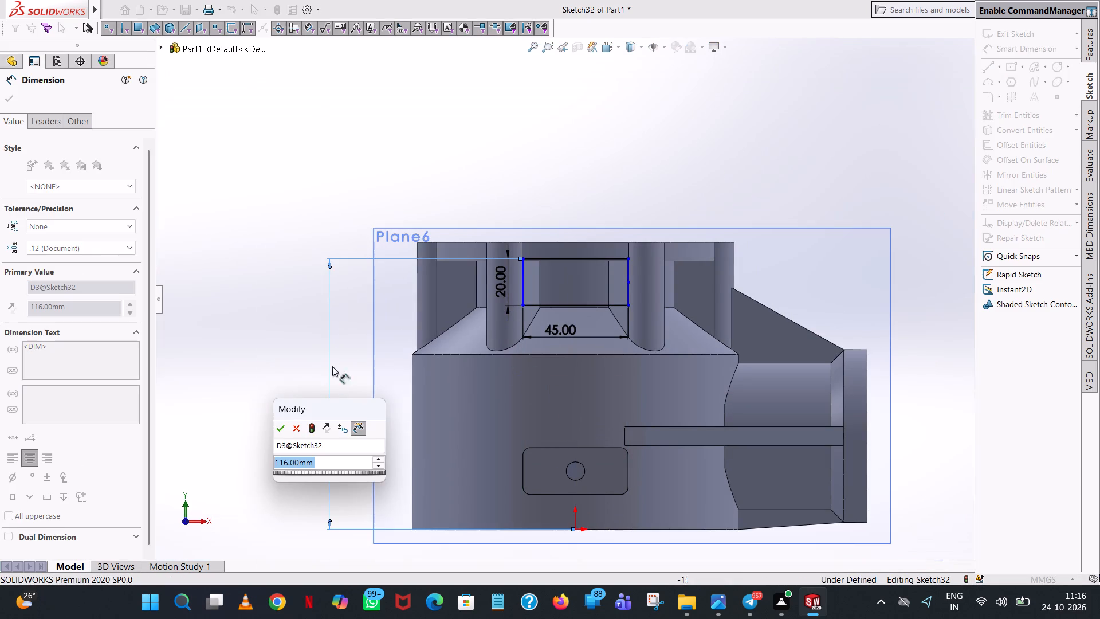
pyautogui.click(280, 425)
pyautogui.click(246, 237)
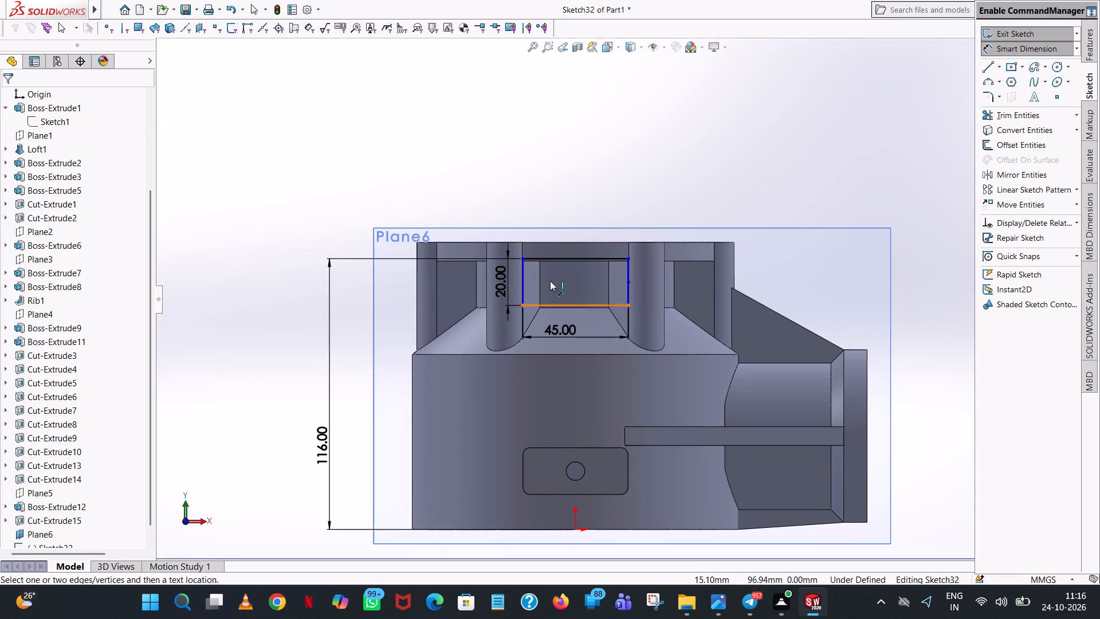
# Add a 22.5 mm horizontal dimension between the rectangle's left edge and the origin.
pyautogui.click(523, 278)
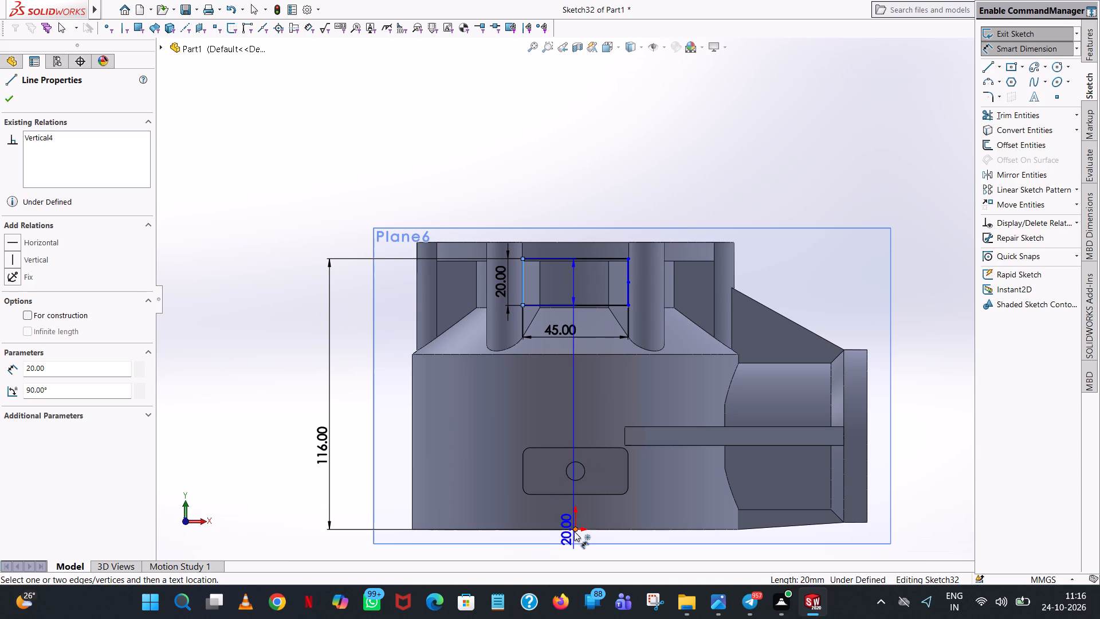
pyautogui.click(575, 530)
pyautogui.click(491, 483)
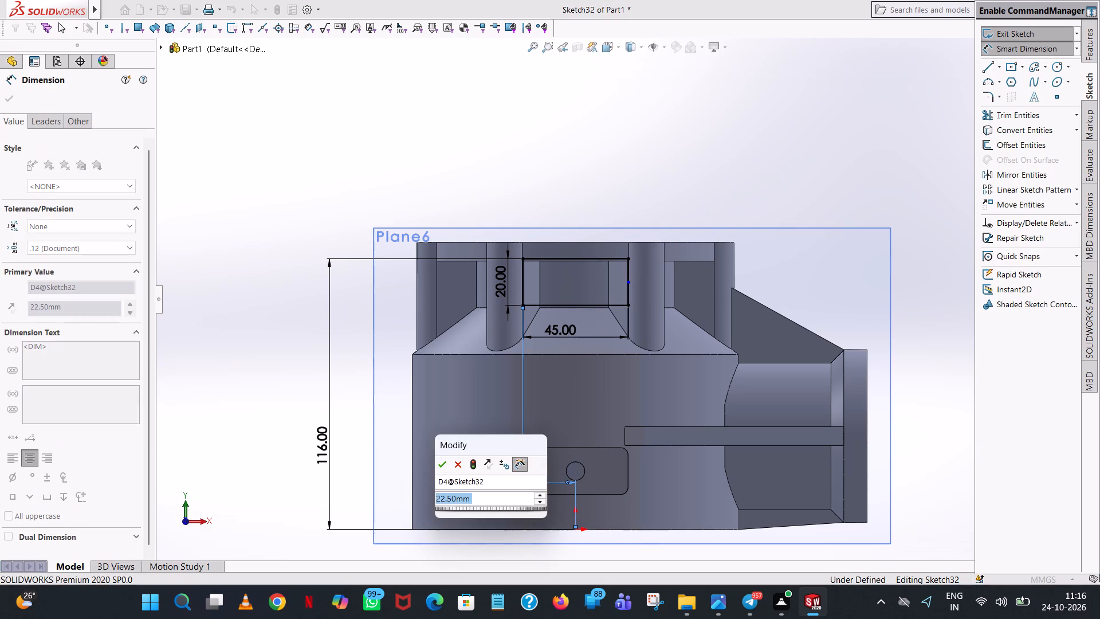
pyautogui.click(441, 464)
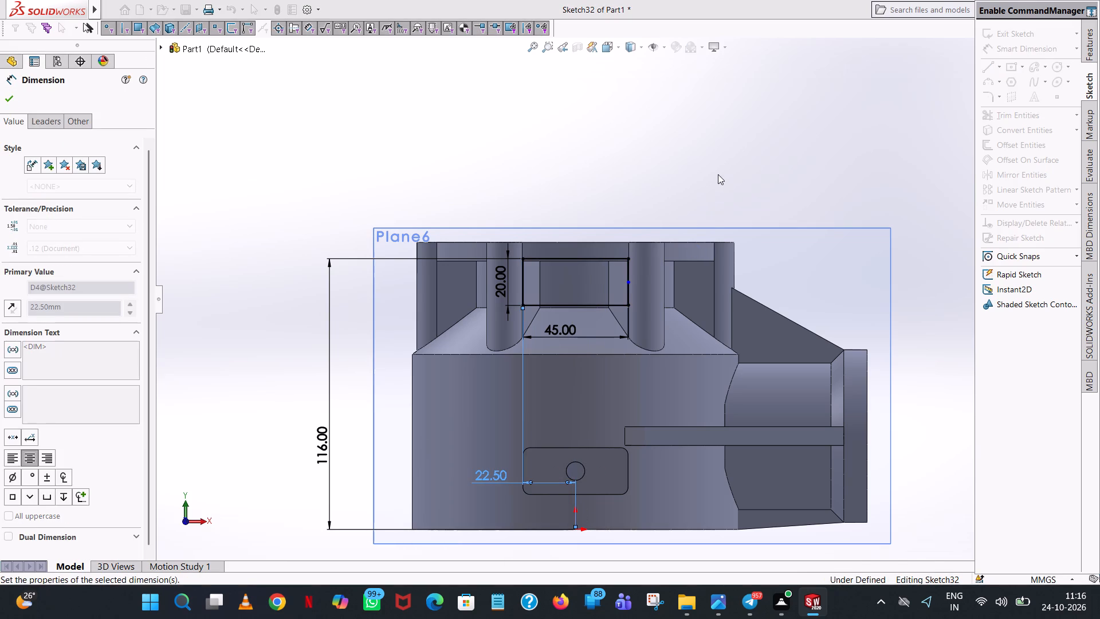
pyautogui.click(718, 174)
# Add a 106 mm vertical dimension from the origin to the midpoint of the rectangle's right edge.
pyautogui.click(629, 282)
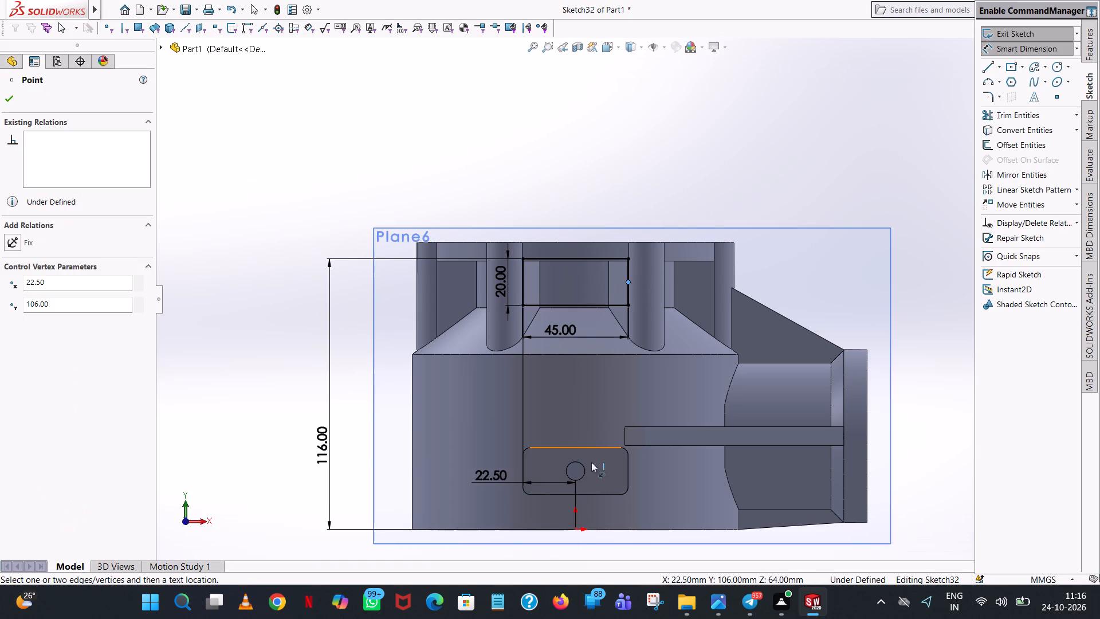
pyautogui.click(576, 526)
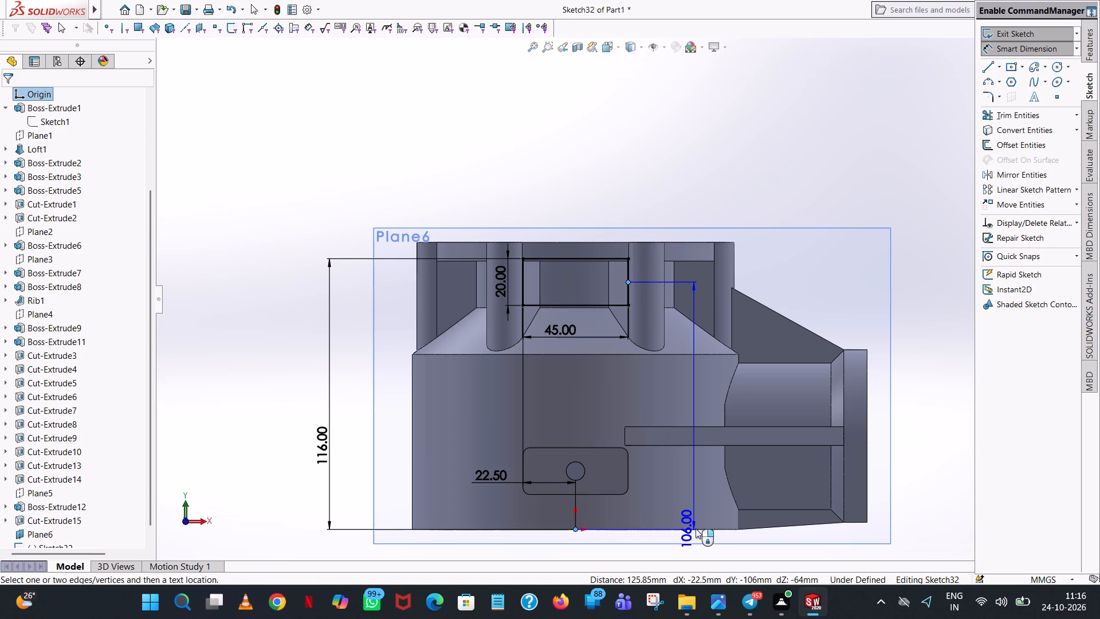
pyautogui.click(696, 528)
pyautogui.click(647, 508)
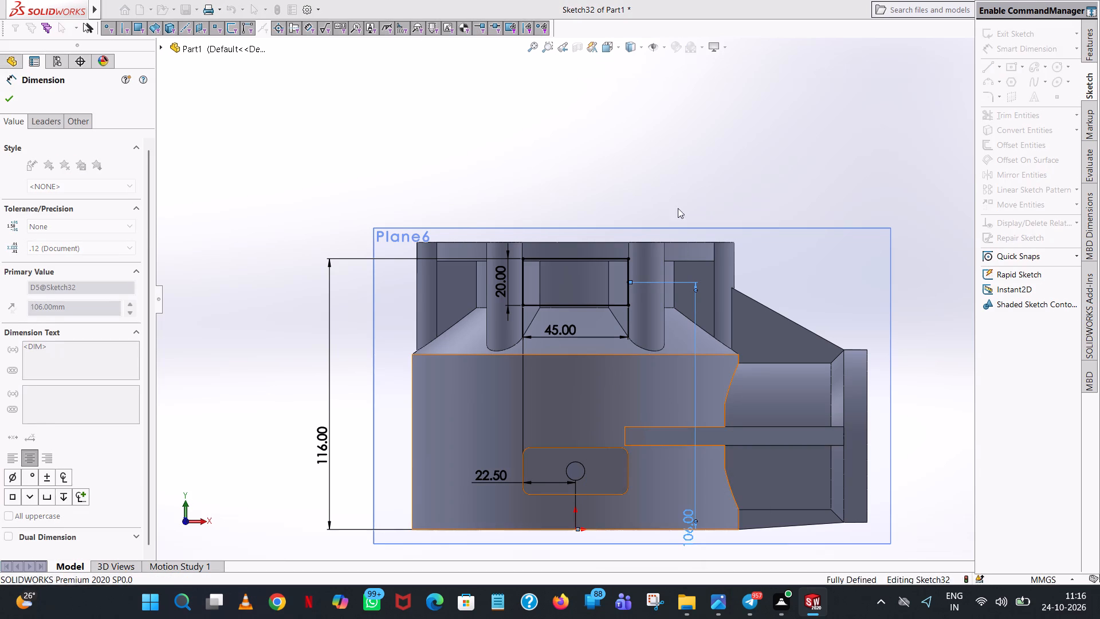
pyautogui.click(674, 141)
# Start a blind boss extrusion of the rectangle, reversed inward toward the housing, with a depth of 16 mm.
pyautogui.moveTo(664, 136); pyautogui.dragTo(683, 365, button='middle')
pyautogui.scroll(1, 679, 192)
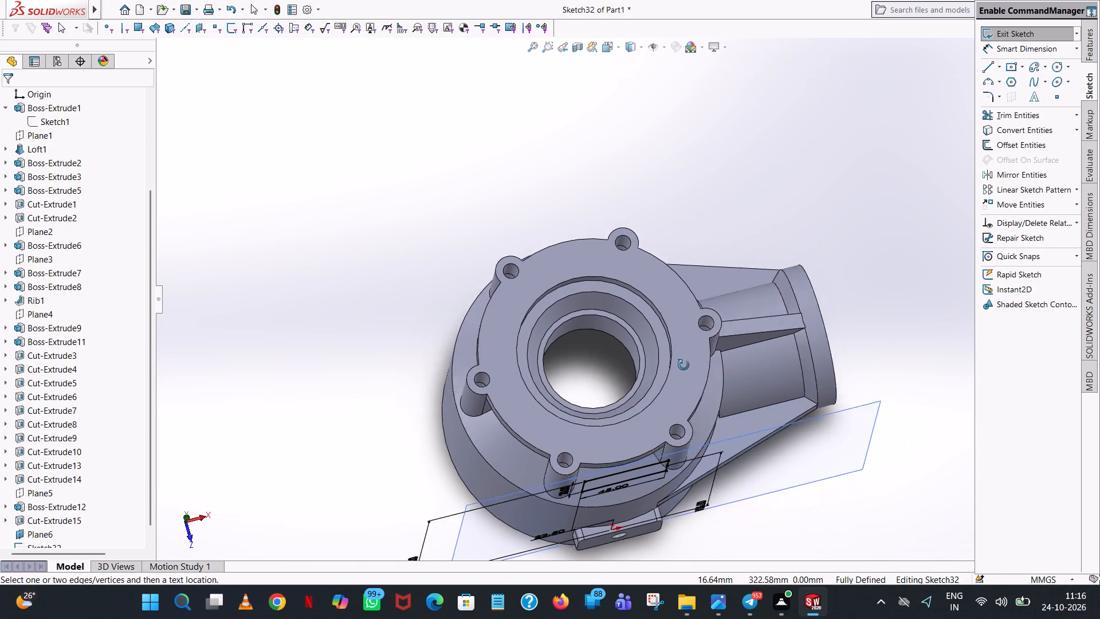
pyautogui.moveTo(683, 365); pyautogui.dragTo(680, 379, button='middle')
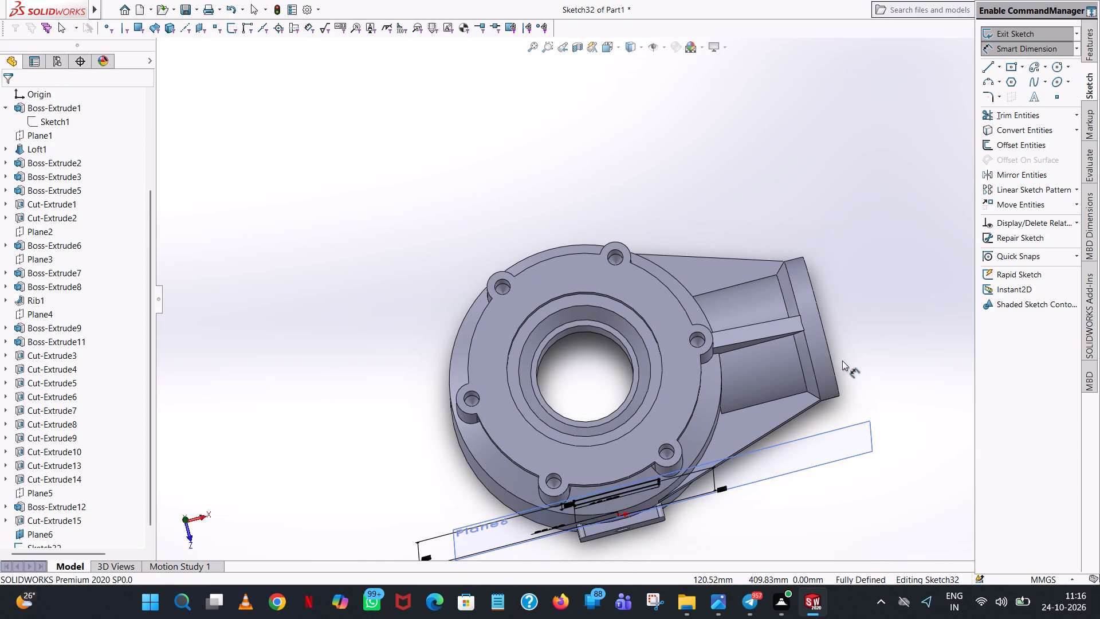
pyautogui.click(1089, 54)
pyautogui.click(1035, 36)
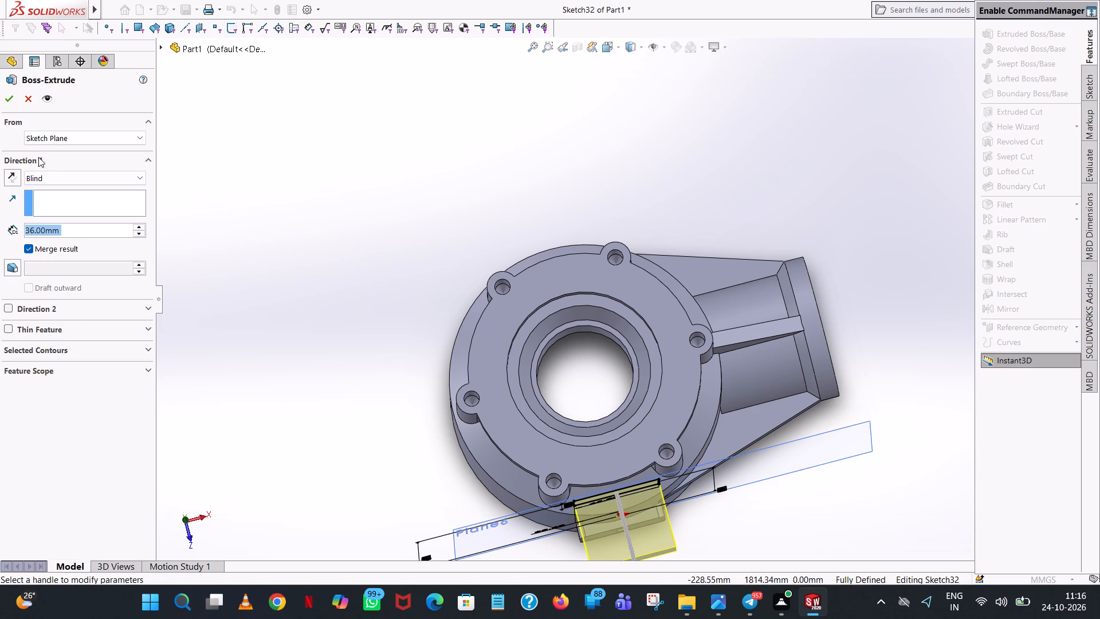
pyautogui.click(15, 179)
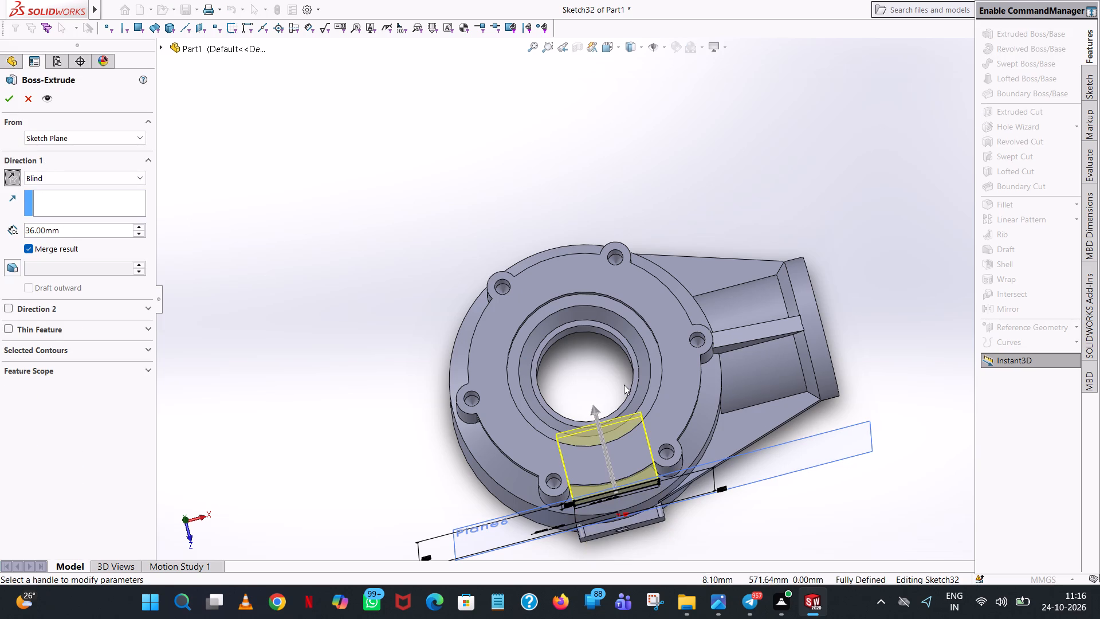
pyautogui.scroll(-8, 624, 385)
pyautogui.scroll(7, 628, 389)
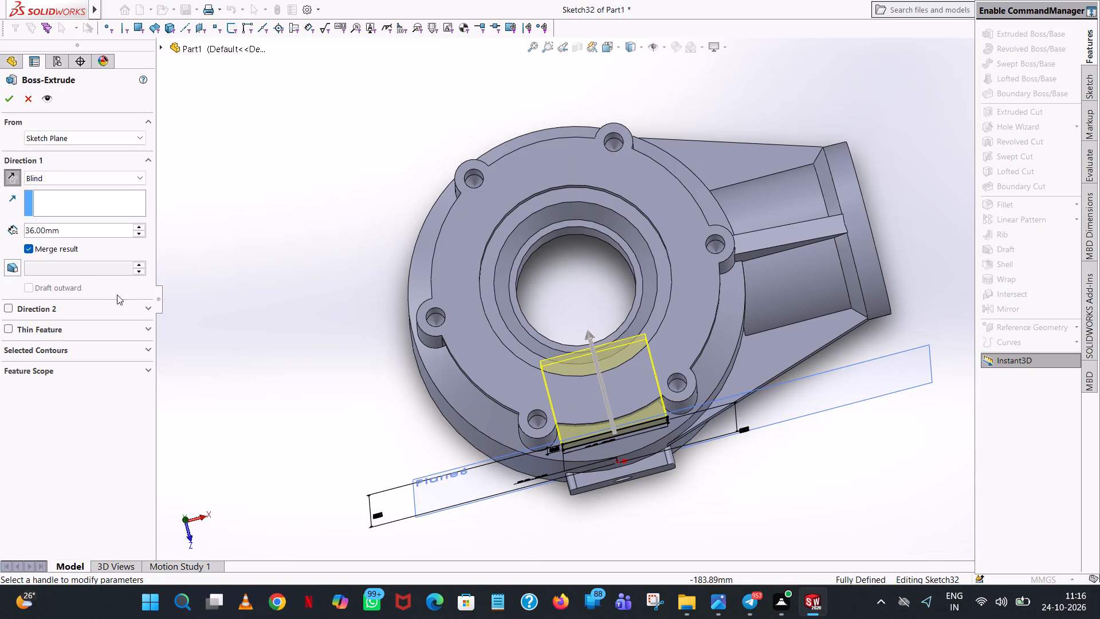
pyautogui.click(139, 235)
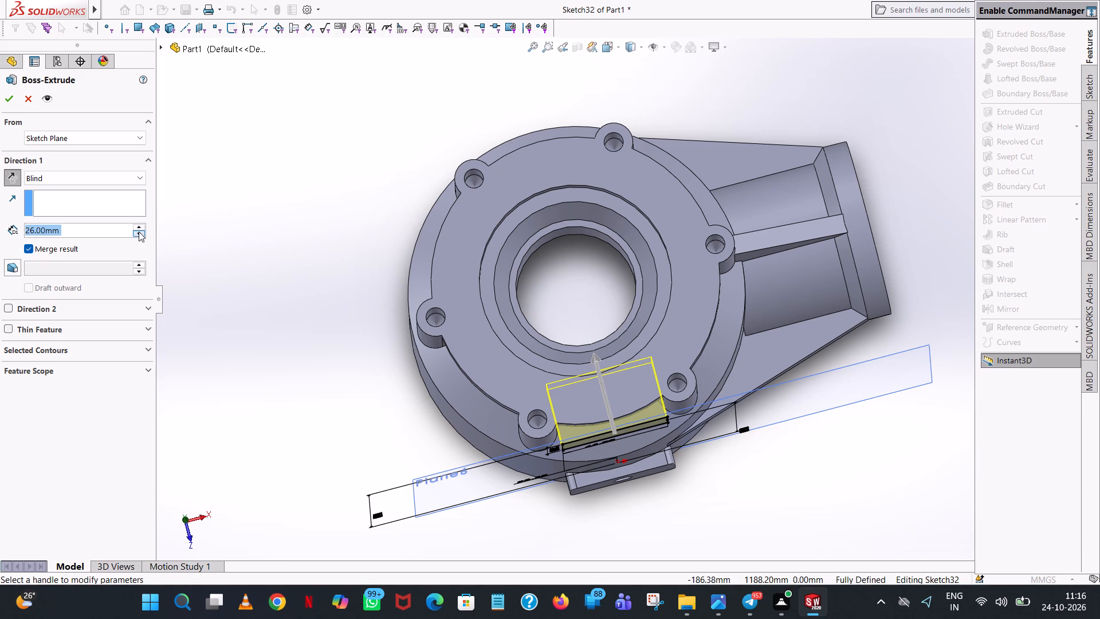
pyautogui.click(139, 232)
# Set the inward extrusion's depth to 26 mm and complete the merged block between the two lobes.
pyautogui.scroll(1, 219, 283)
pyautogui.moveTo(219, 283); pyautogui.dragTo(298, 191, button='middle')
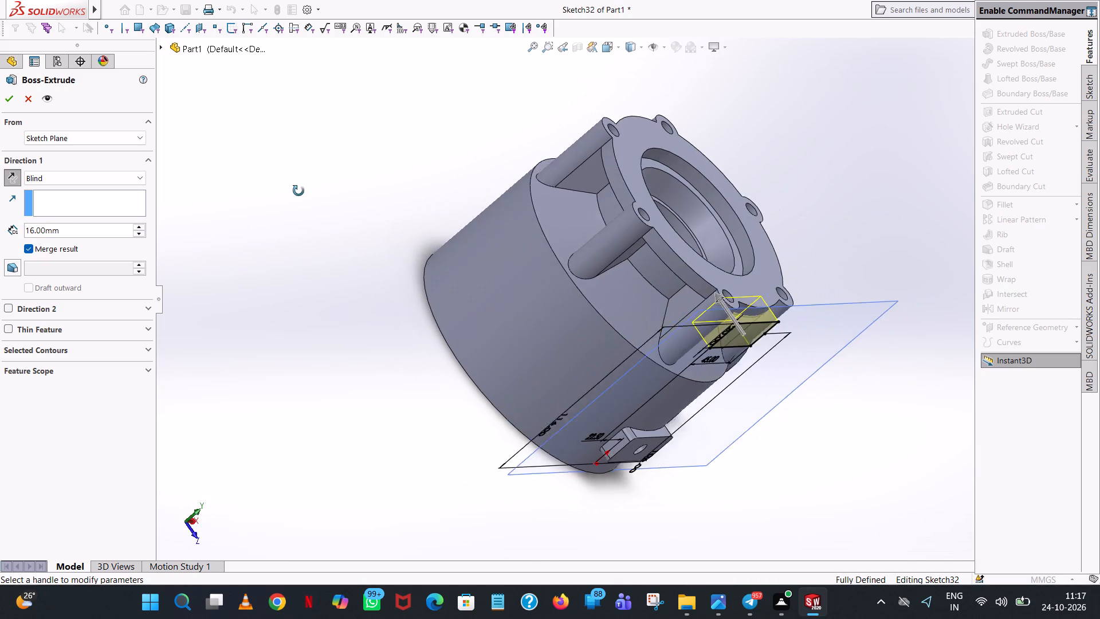
pyautogui.moveTo(298, 191); pyautogui.dragTo(161, 16, button='middle')
pyautogui.scroll(1, 125, 32)
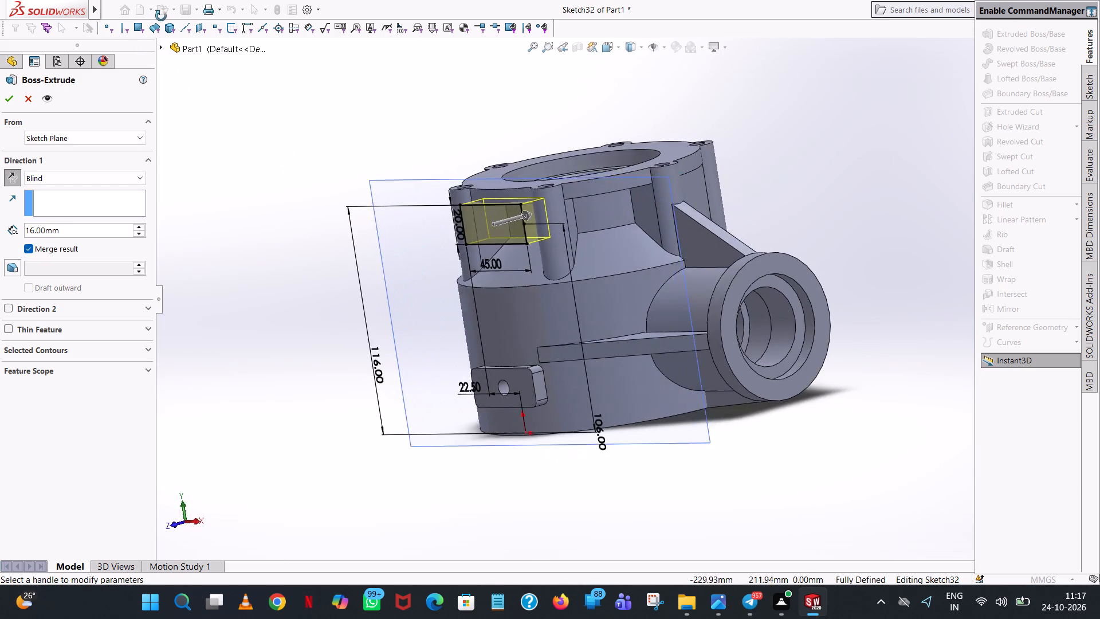
pyautogui.moveTo(161, 16); pyautogui.dragTo(195, 0, button='middle')
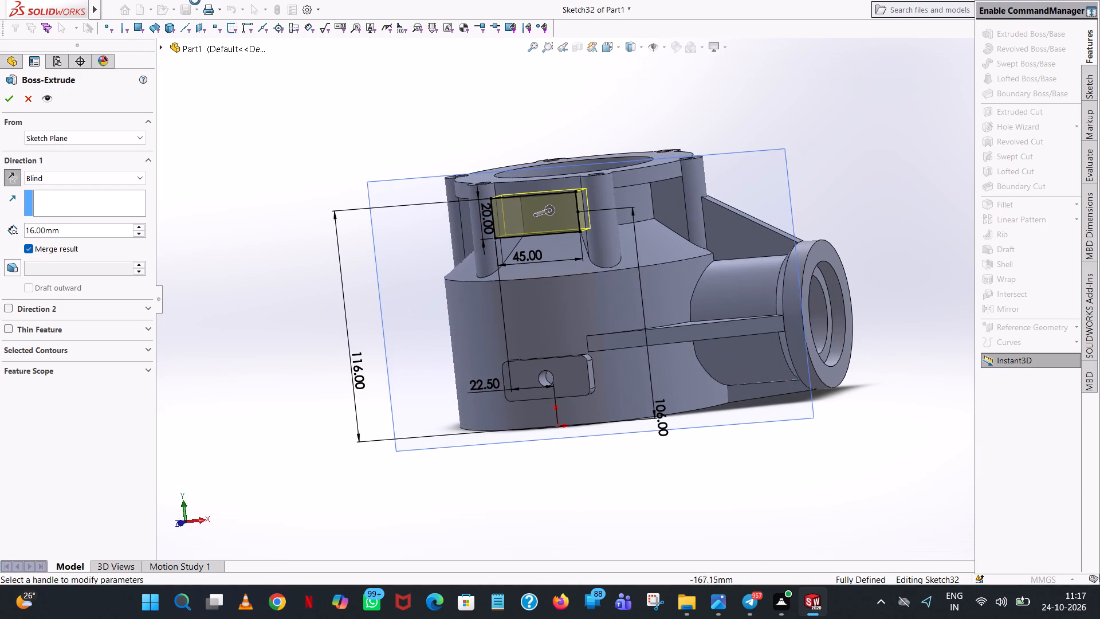
pyautogui.moveTo(195, 0); pyautogui.dragTo(194, 0, button='middle')
pyautogui.moveTo(489, 220); pyautogui.dragTo(466, 123, button='middle')
pyautogui.scroll(1, 466, 123)
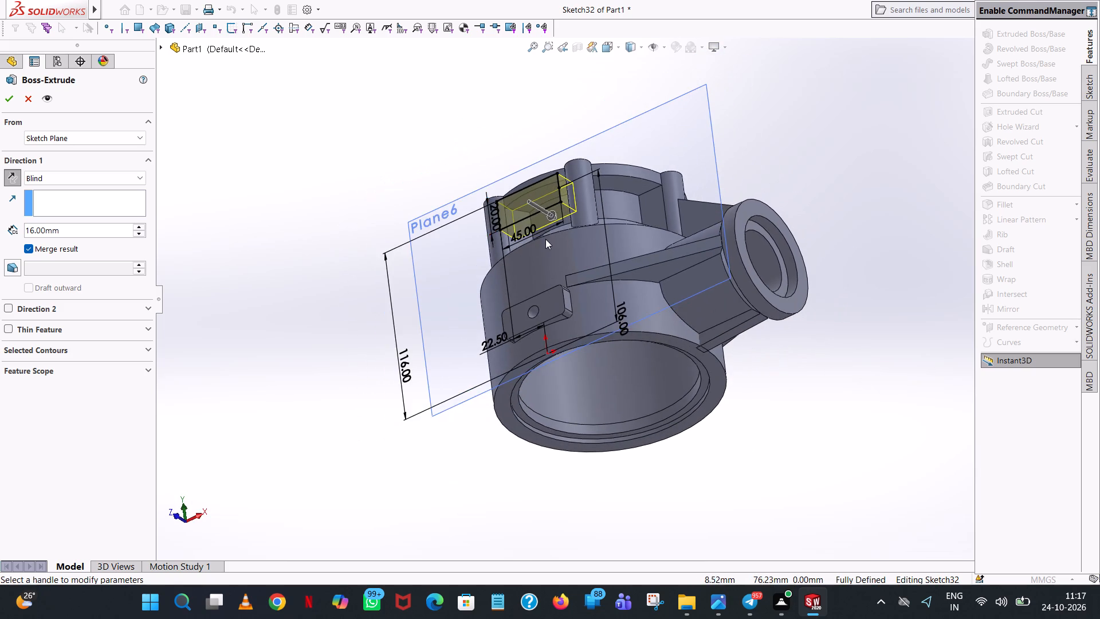
pyautogui.scroll(-12, 545, 239)
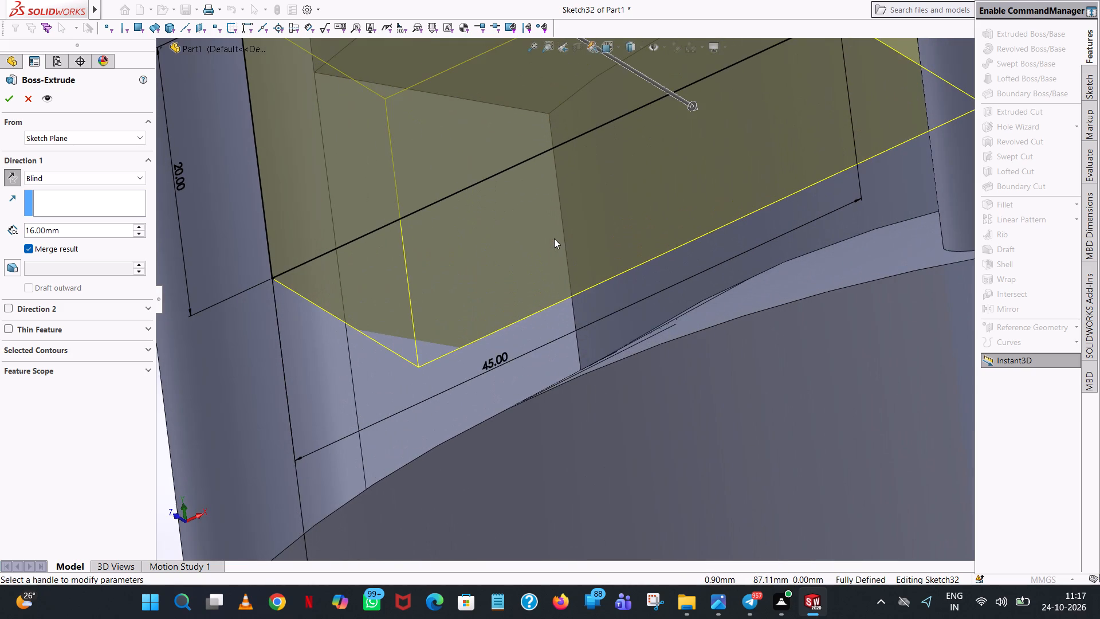
pyautogui.moveTo(772, 241); pyautogui.dragTo(771, 314, button='middle')
pyautogui.scroll(1, 772, 241)
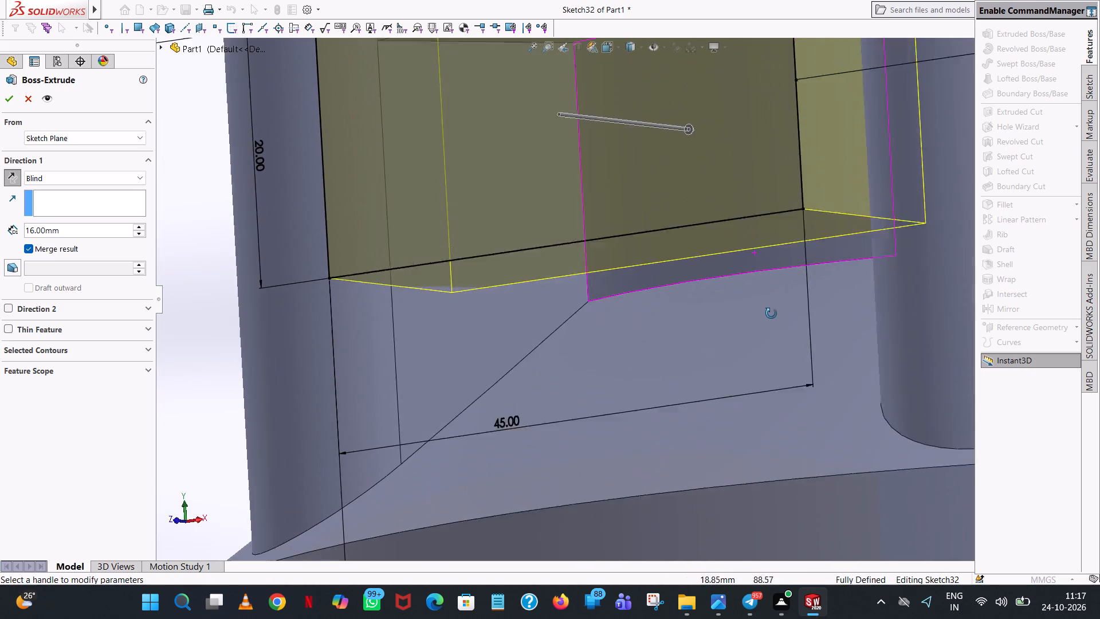
pyautogui.moveTo(771, 314); pyautogui.dragTo(764, 276, button='middle')
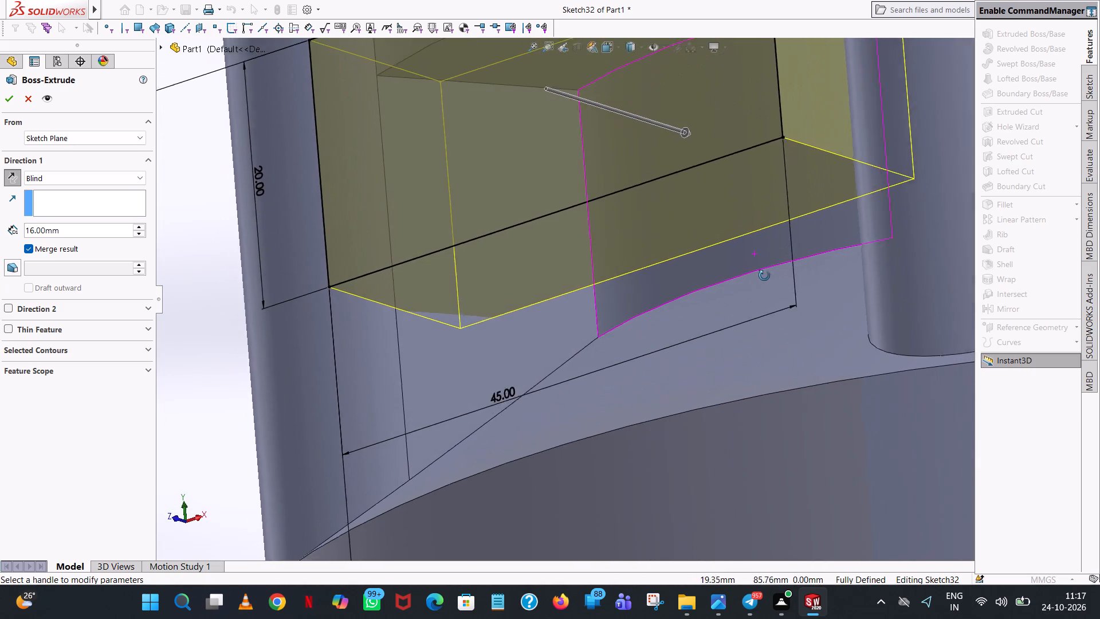
pyautogui.moveTo(764, 276); pyautogui.dragTo(784, 229, button='middle')
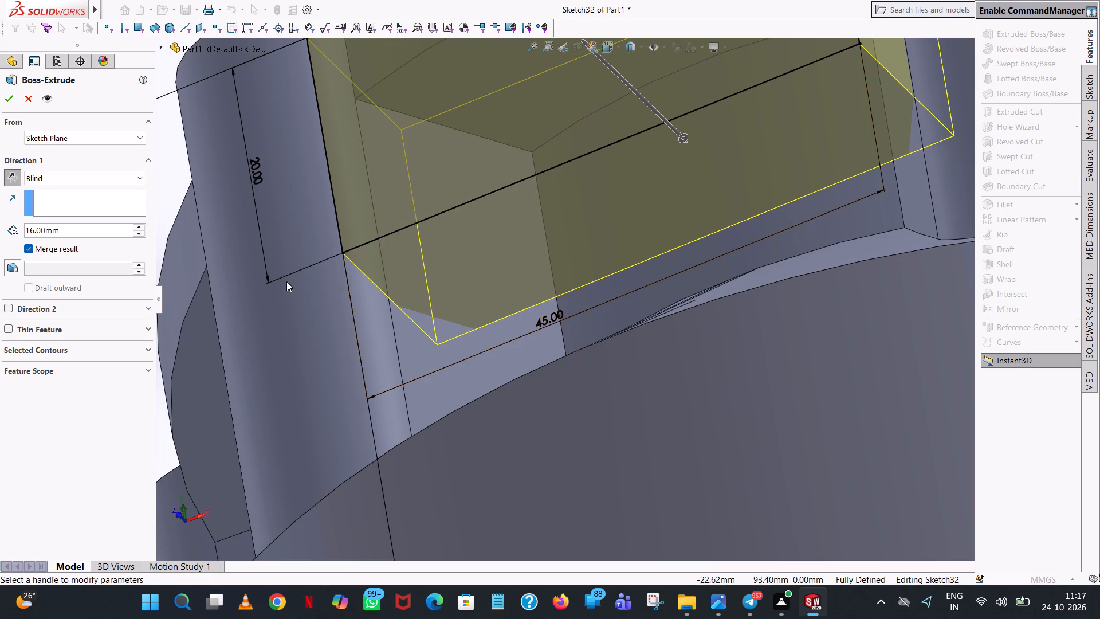
pyautogui.click(136, 227)
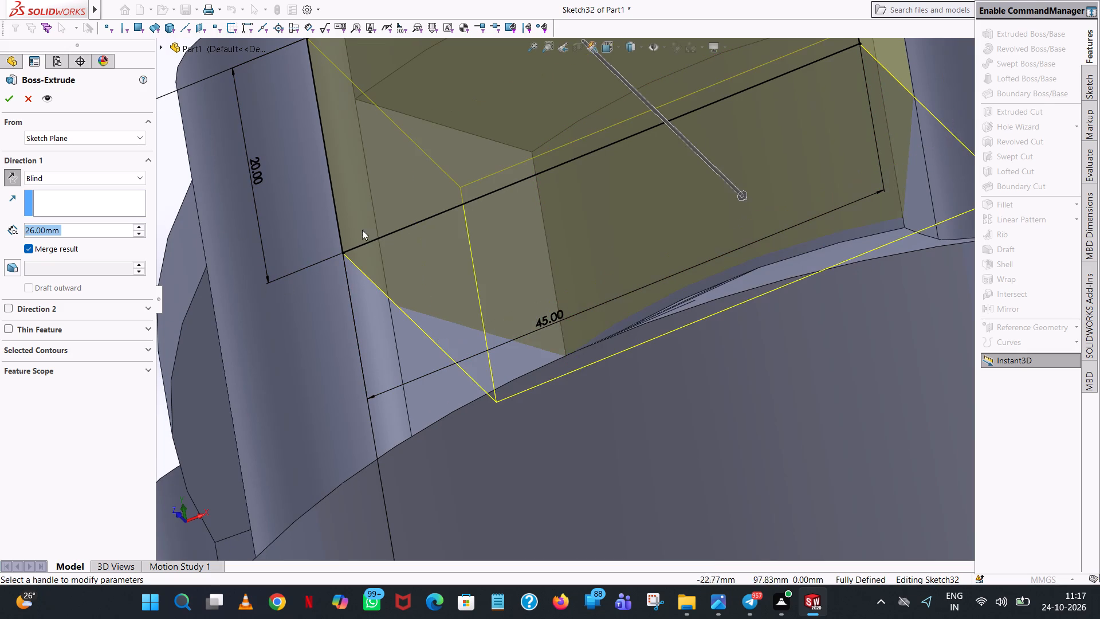
pyautogui.scroll(6, 496, 241)
pyautogui.moveTo(608, 200); pyautogui.dragTo(662, 570, button='middle')
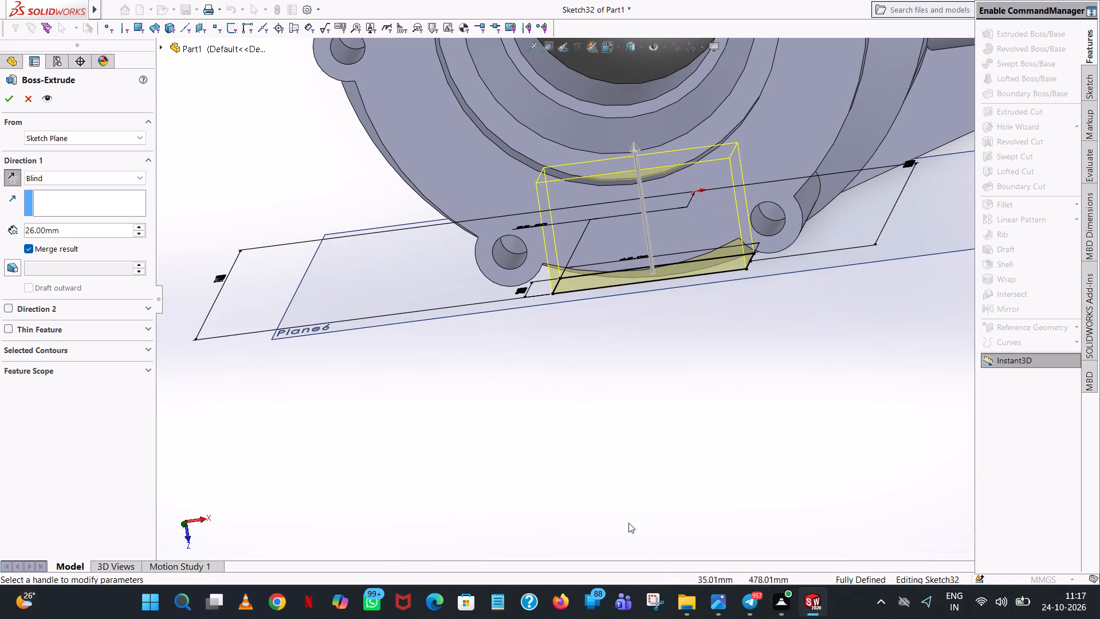
pyautogui.click(3, 98)
pyautogui.click(657, 425)
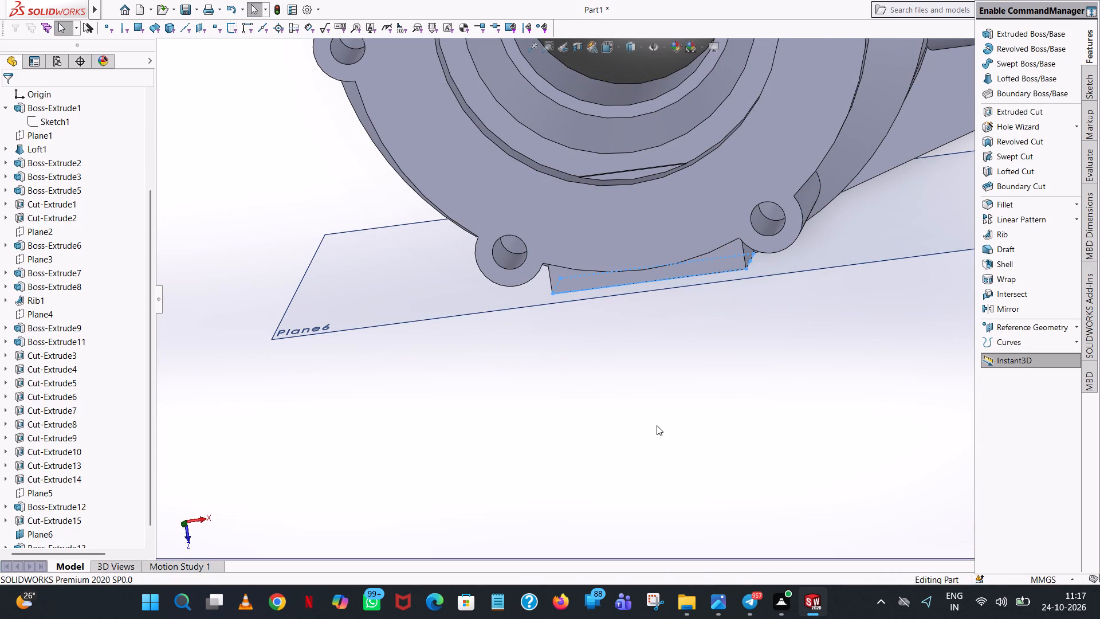
# Examine the flange rim and the stepped bore's inner wall where the new block meets the housing.
pyautogui.scroll(1, 694, 352)
pyautogui.moveTo(694, 352); pyautogui.dragTo(689, 415, button='middle')
pyautogui.scroll(1, 669, 254)
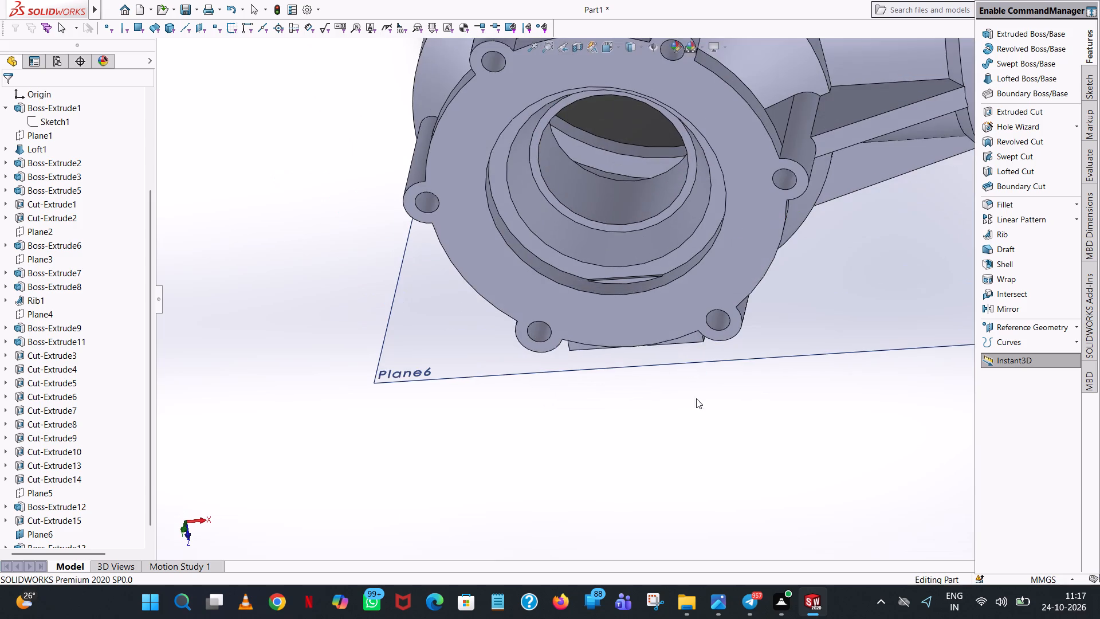
pyautogui.scroll(-8, 667, 299)
pyautogui.scroll(1, 530, 203)
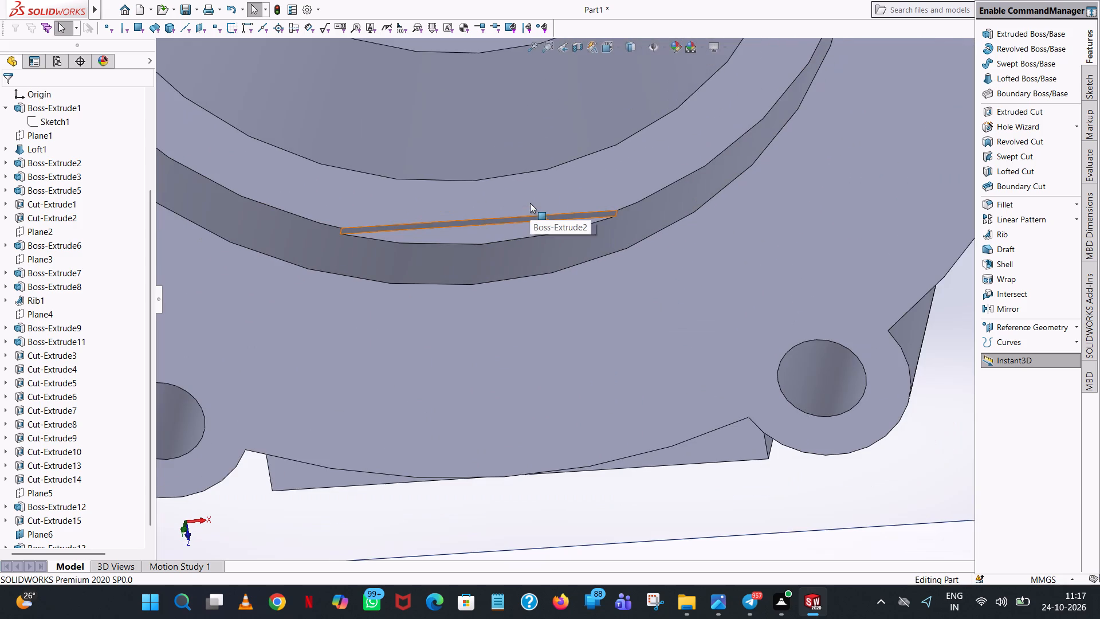
pyautogui.scroll(4, 530, 203)
pyautogui.scroll(2, 576, 213)
pyautogui.moveTo(581, 220); pyautogui.dragTo(632, 302, button='middle')
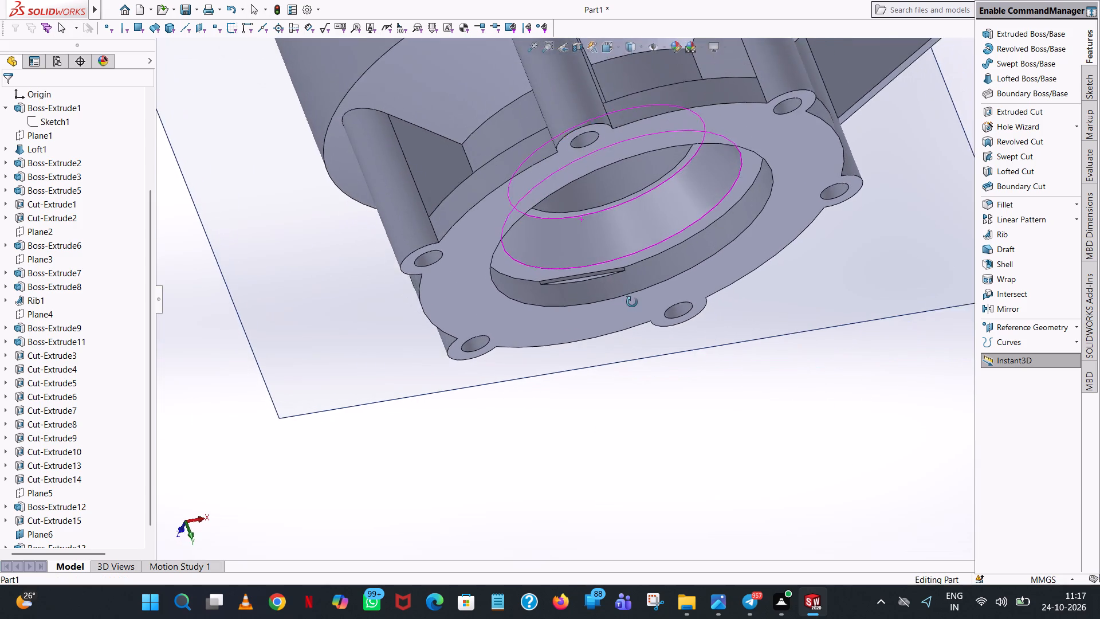
pyautogui.moveTo(632, 302); pyautogui.dragTo(631, 206, button='middle')
pyautogui.scroll(1, 640, 214)
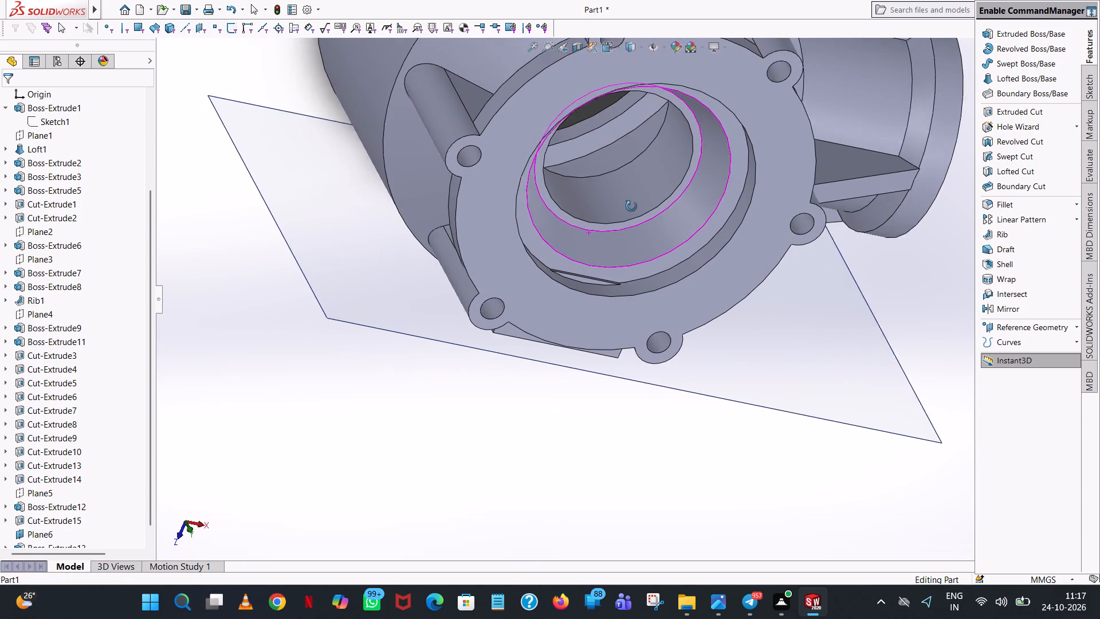
# Examine the housing around the new block from the flange face, the outside and the open underside.
pyautogui.moveTo(631, 206); pyautogui.dragTo(626, 209, button='middle')
pyautogui.scroll(-5, 626, 209)
pyautogui.scroll(6, 522, 406)
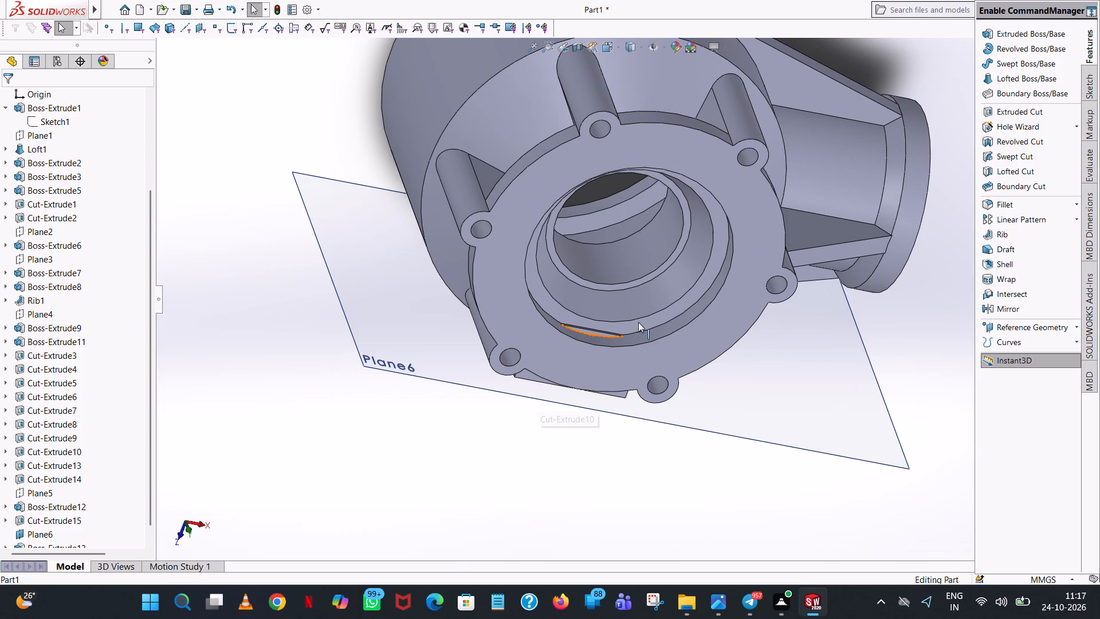
pyautogui.moveTo(824, 238); pyautogui.dragTo(832, 0, button='middle')
pyautogui.moveTo(773, 287); pyautogui.dragTo(769, 225, button='middle')
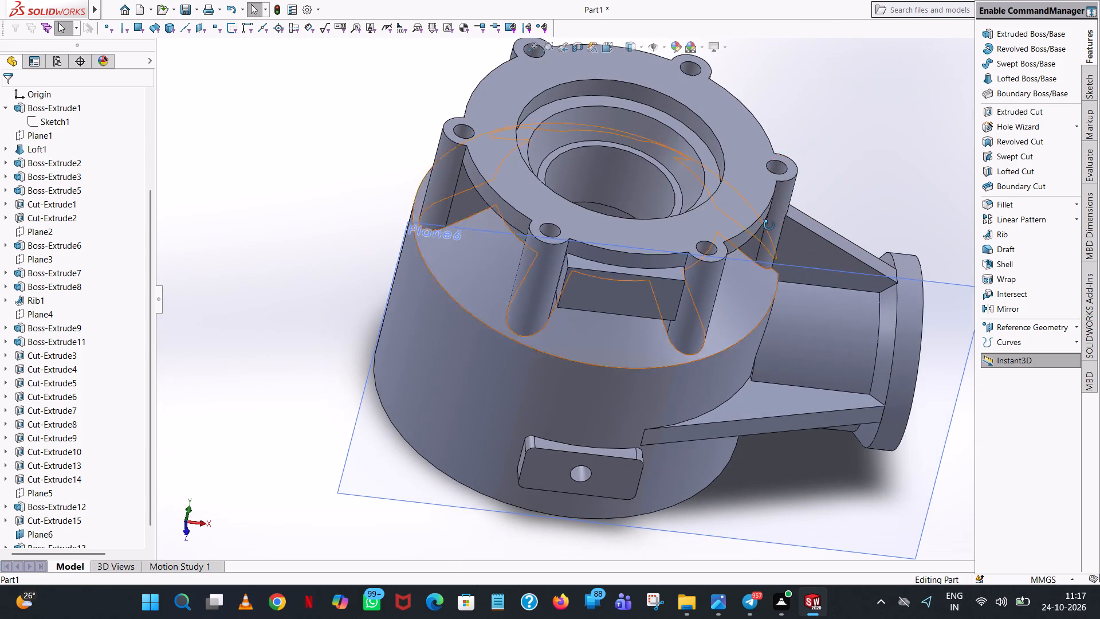
pyautogui.moveTo(769, 225); pyautogui.dragTo(775, 85, button='middle')
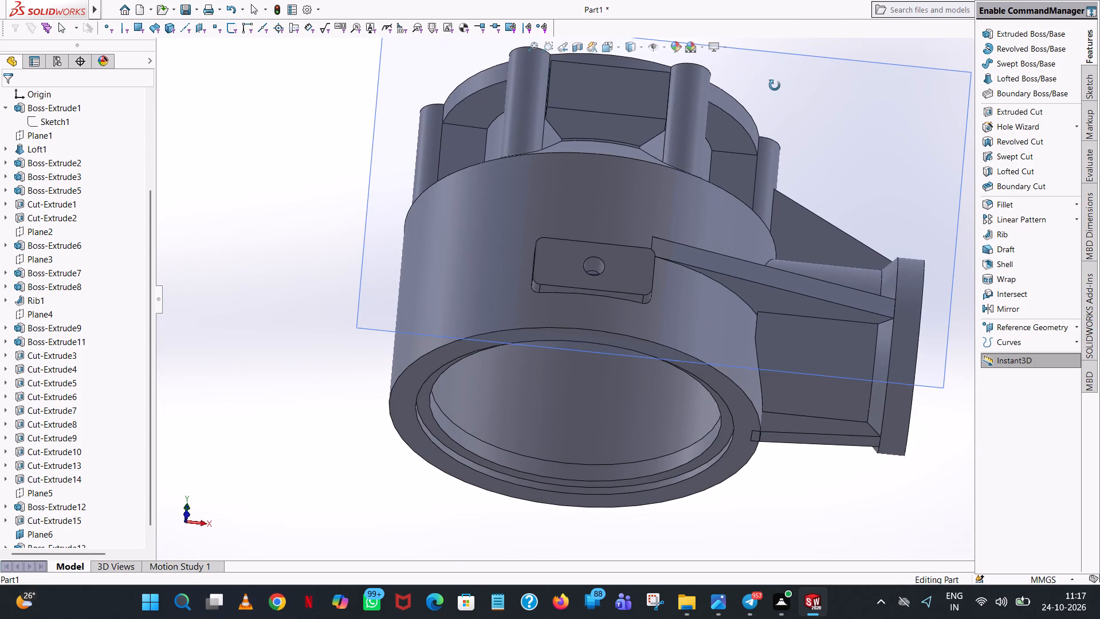
pyautogui.moveTo(775, 85); pyautogui.dragTo(765, 134, button='middle')
pyautogui.scroll(1, 767, 143)
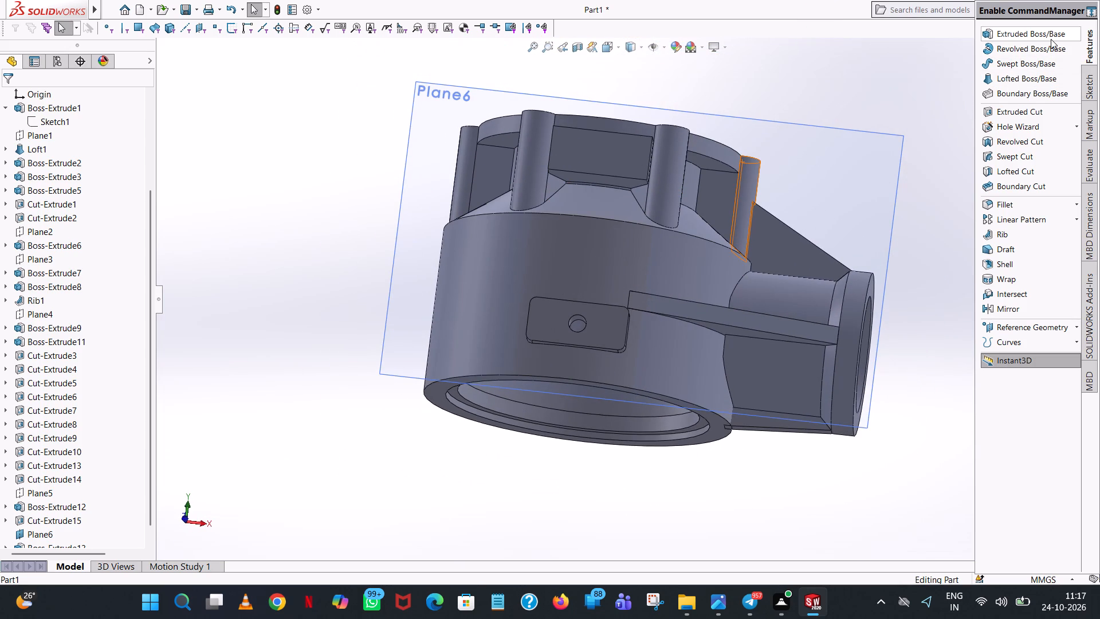
# Hide the reference plane Plane6 used for the new block.
pyautogui.click(1089, 81)
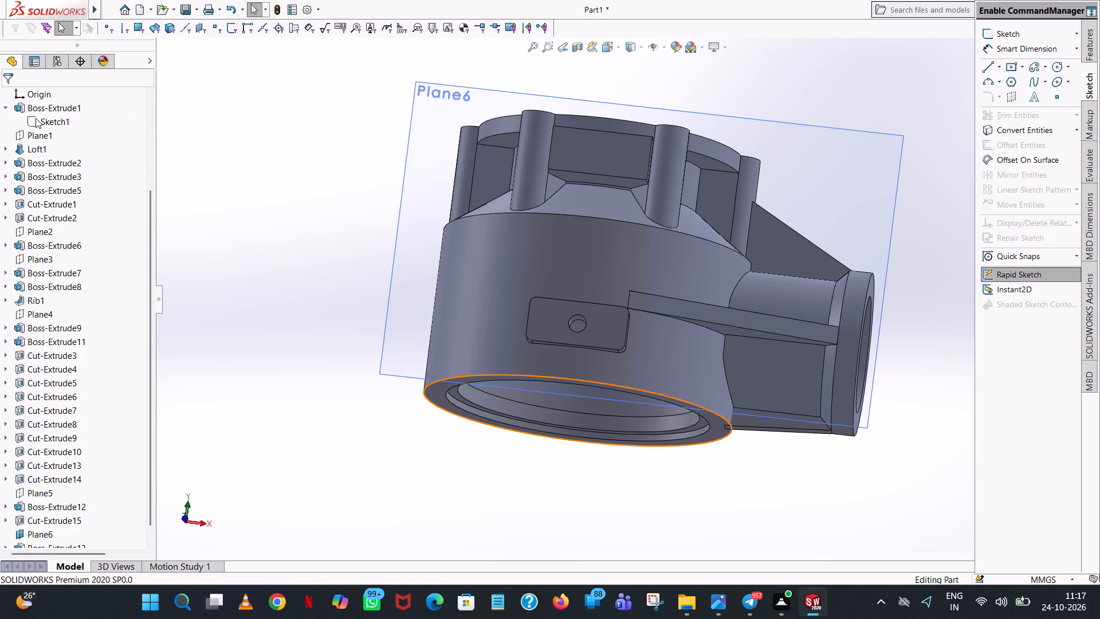
pyautogui.scroll(-6, 49, 485)
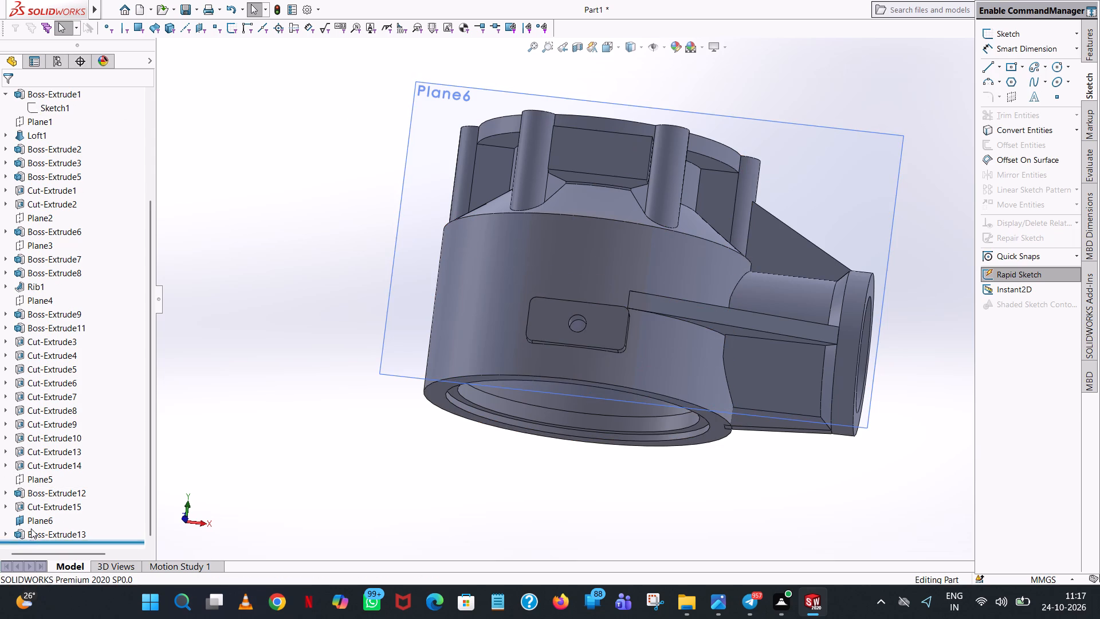
pyautogui.click(31, 520)
pyautogui.click(59, 504)
# Start an extruded cut sketch on the outer face of the block below the flange, viewed normal to that face.
pyautogui.scroll(2, 613, 244)
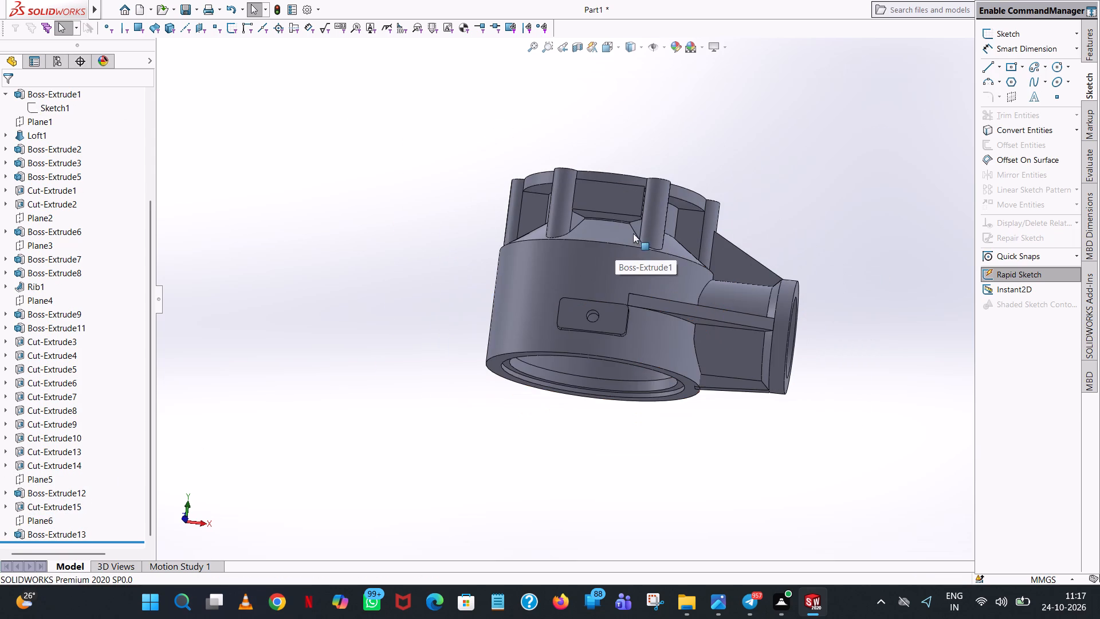
pyautogui.moveTo(627, 221); pyautogui.dragTo(644, 308, button='middle')
pyautogui.click(1095, 41)
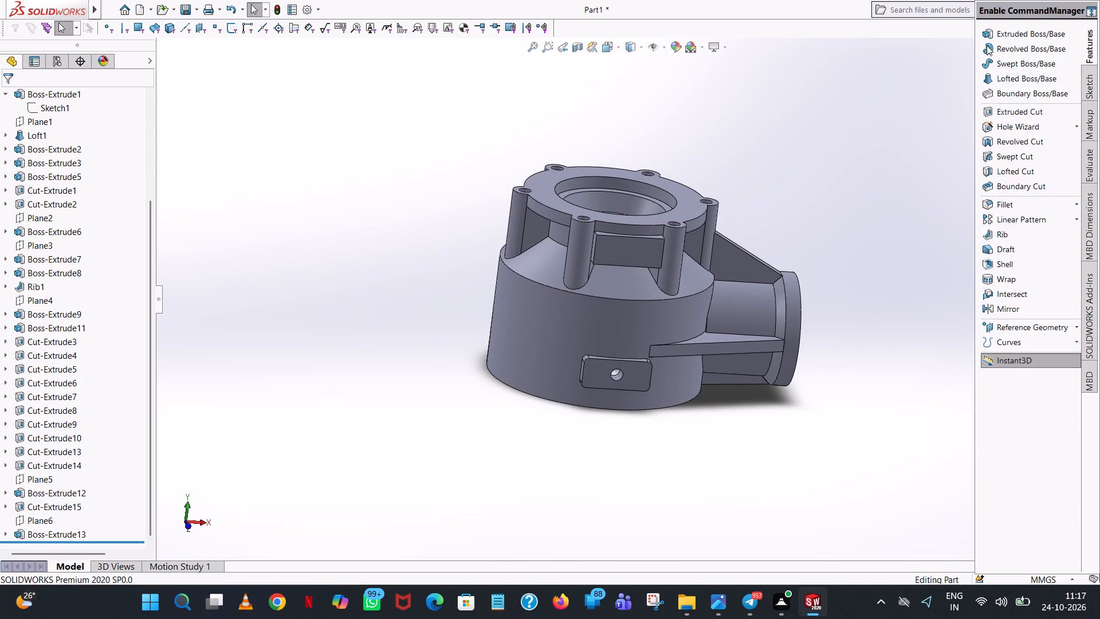
pyautogui.click(1031, 109)
pyautogui.click(639, 256)
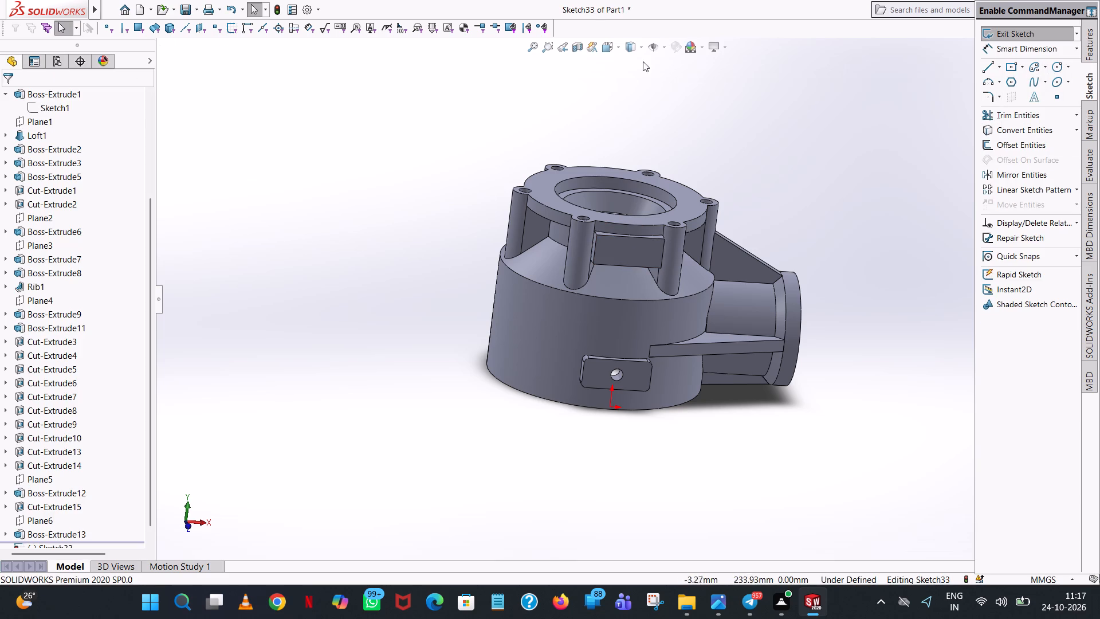
pyautogui.click(619, 45)
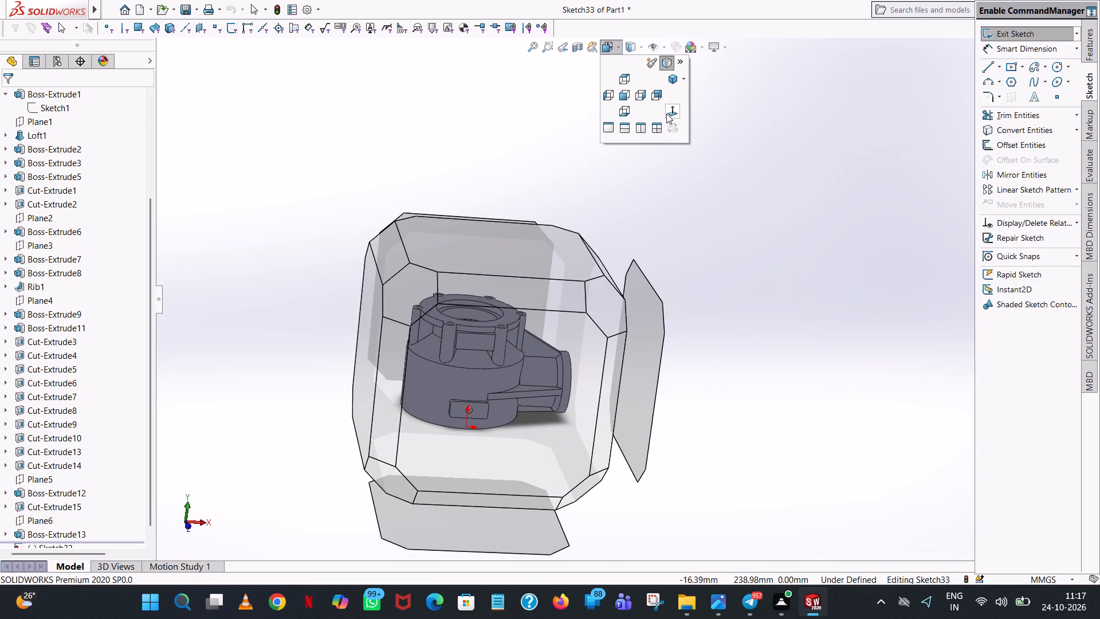
pyautogui.click(666, 113)
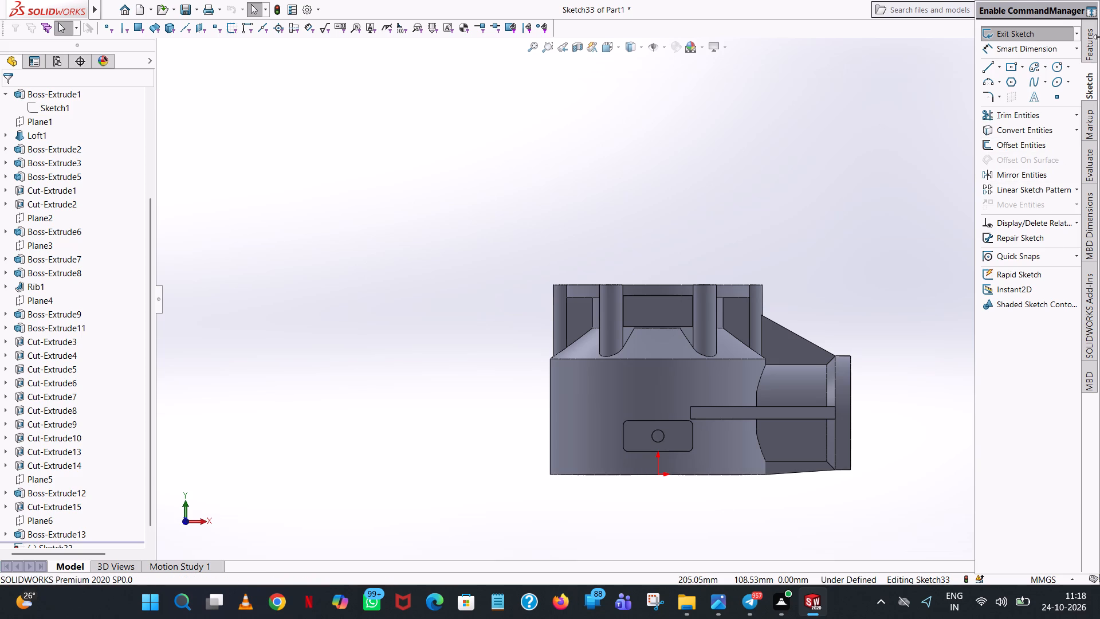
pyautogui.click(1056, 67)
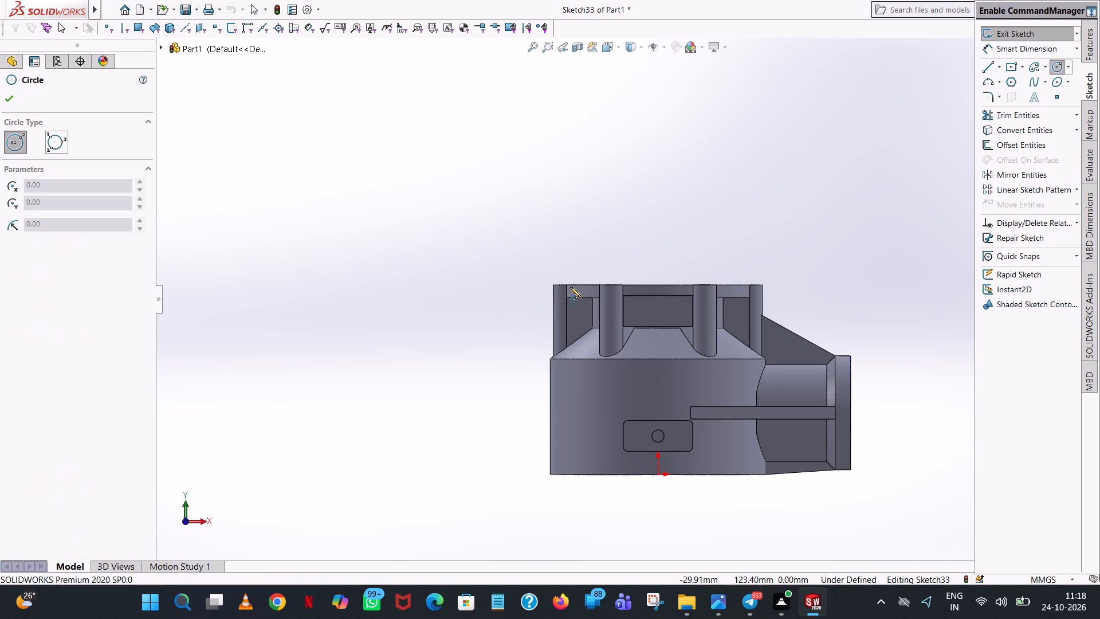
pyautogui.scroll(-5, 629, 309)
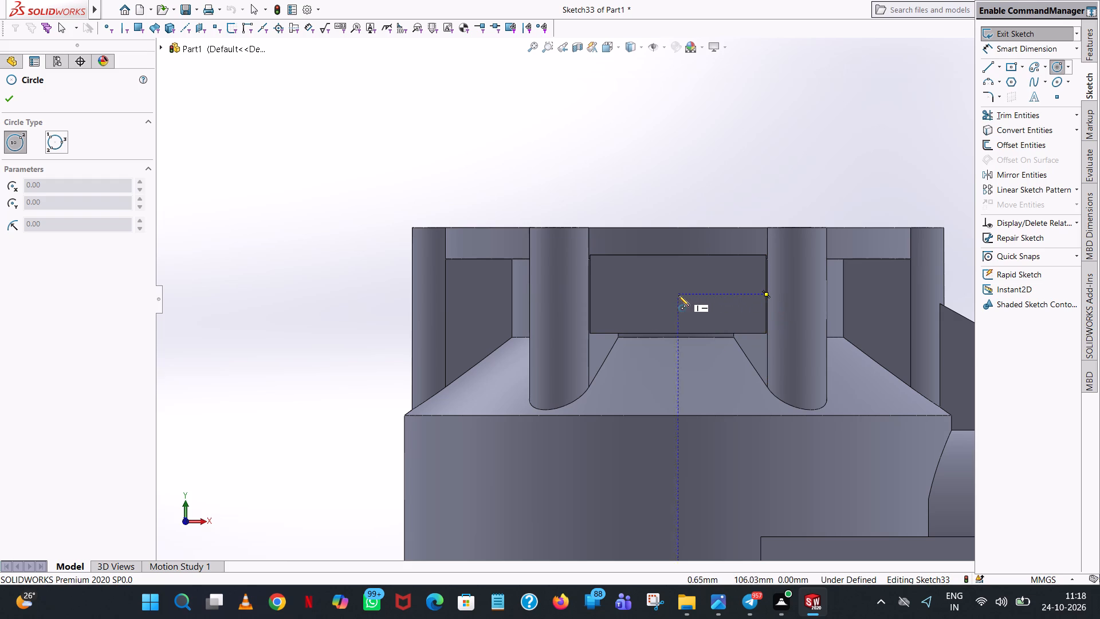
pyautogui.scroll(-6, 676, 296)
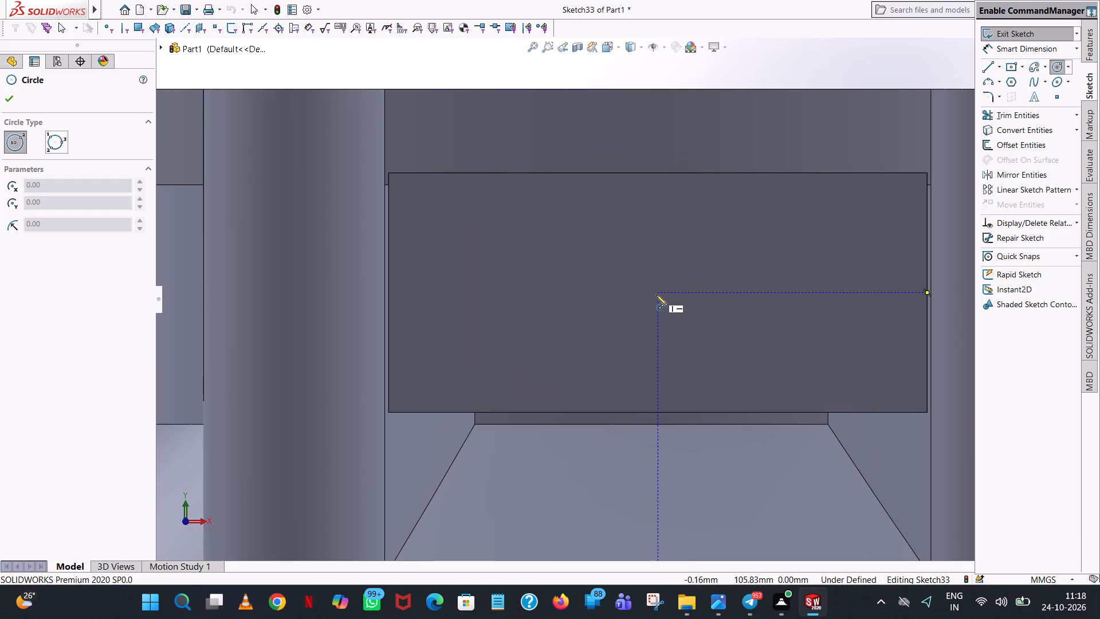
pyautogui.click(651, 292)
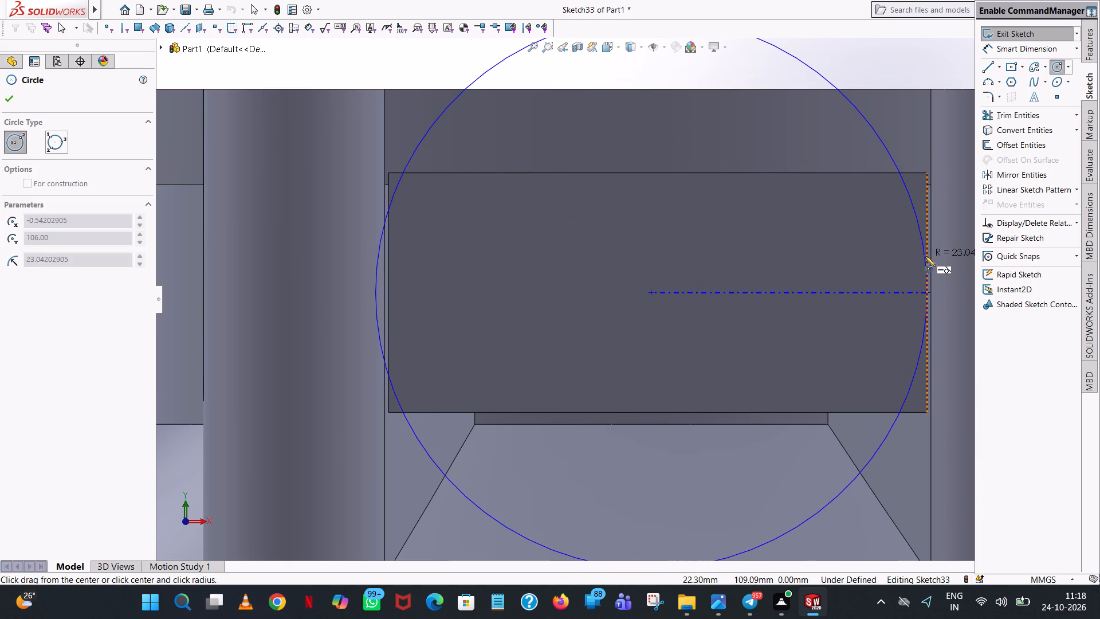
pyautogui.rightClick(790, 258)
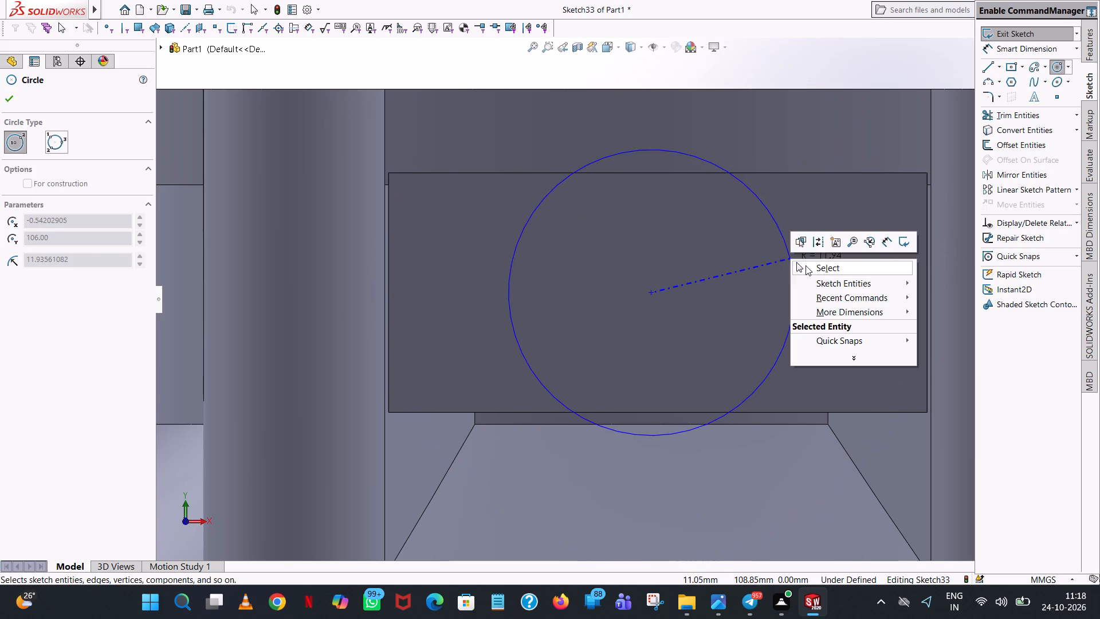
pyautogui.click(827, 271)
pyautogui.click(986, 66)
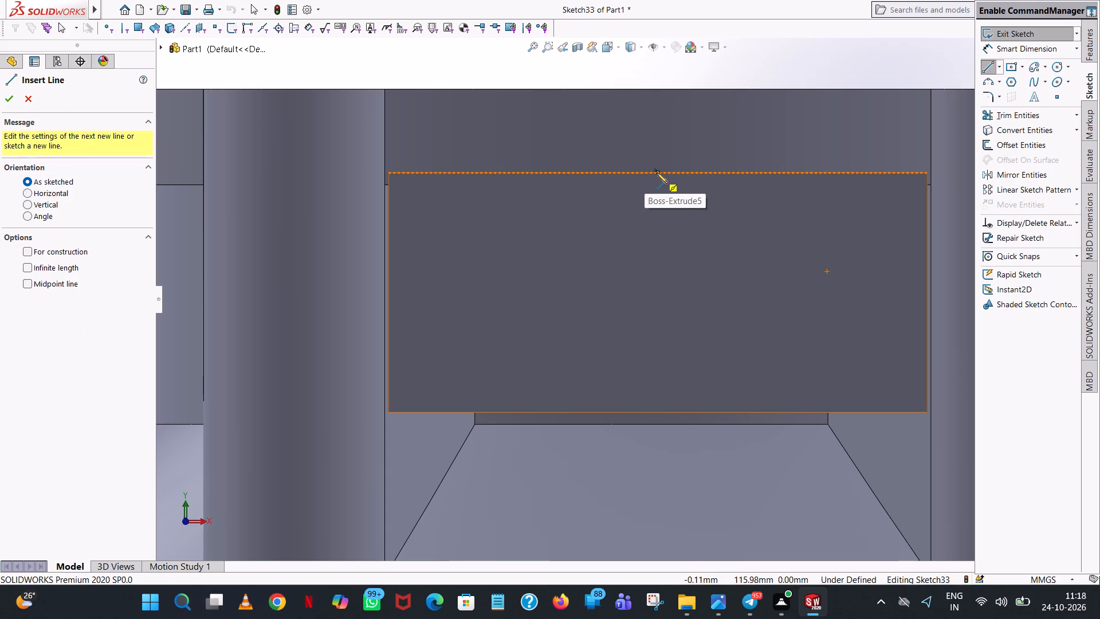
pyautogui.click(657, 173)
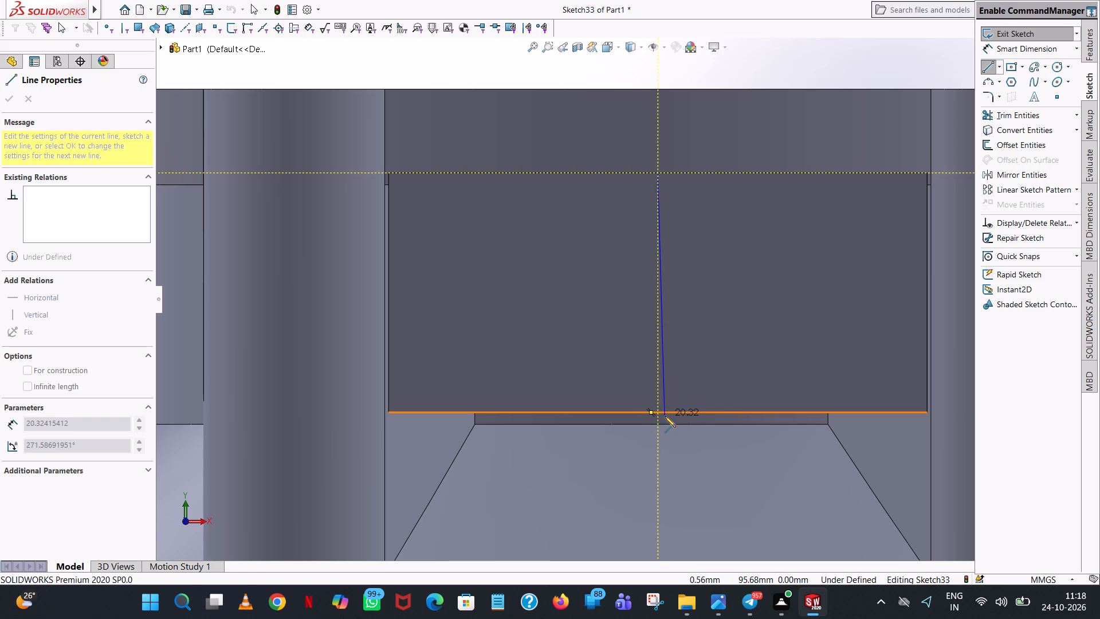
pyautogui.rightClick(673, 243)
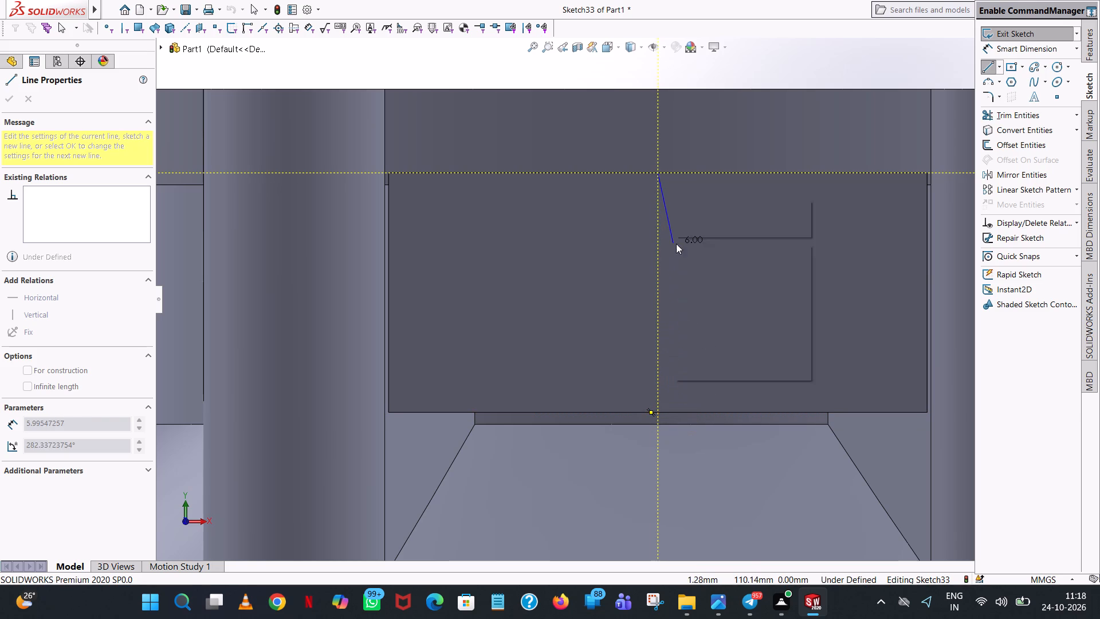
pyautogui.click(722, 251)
# Sketch a 45/2 mm line along the block's upper edge from its left corner, continuing with a 20 mm vertical line to the lower edge.
pyautogui.scroll(-6, 648, 163)
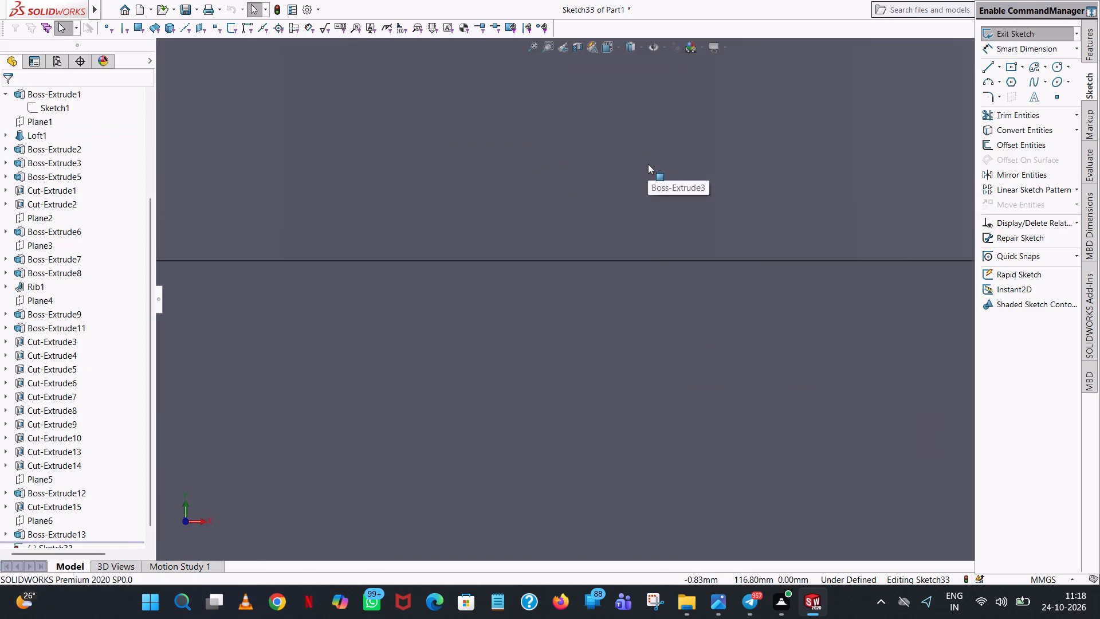
pyautogui.scroll(7, 657, 264)
pyautogui.scroll(-5, 657, 264)
pyautogui.scroll(8, 637, 303)
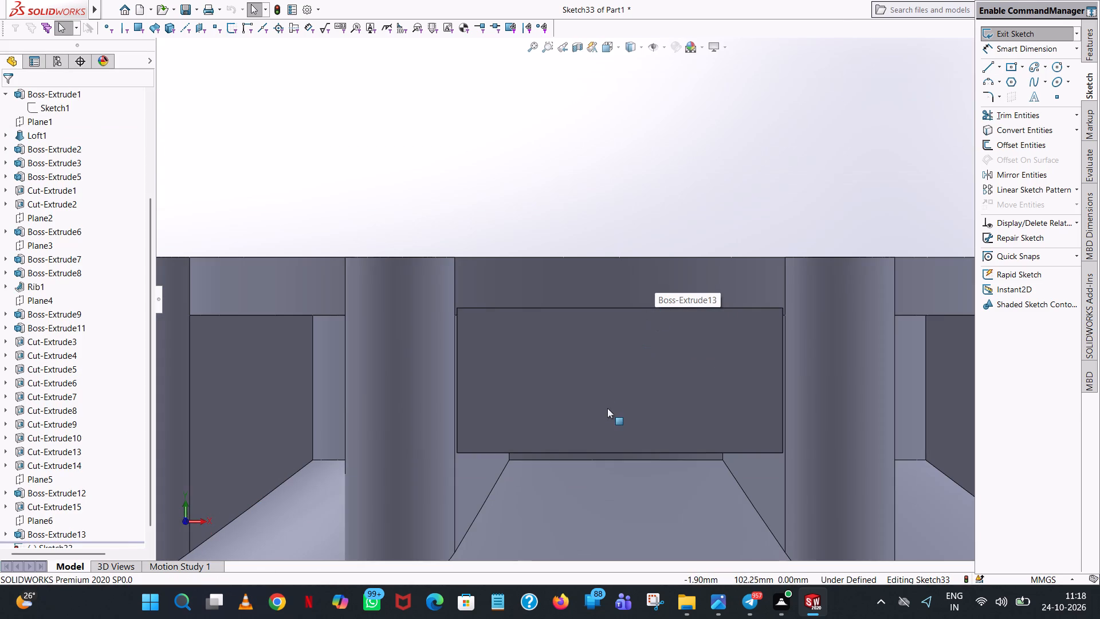
pyautogui.scroll(-2, 700, 433)
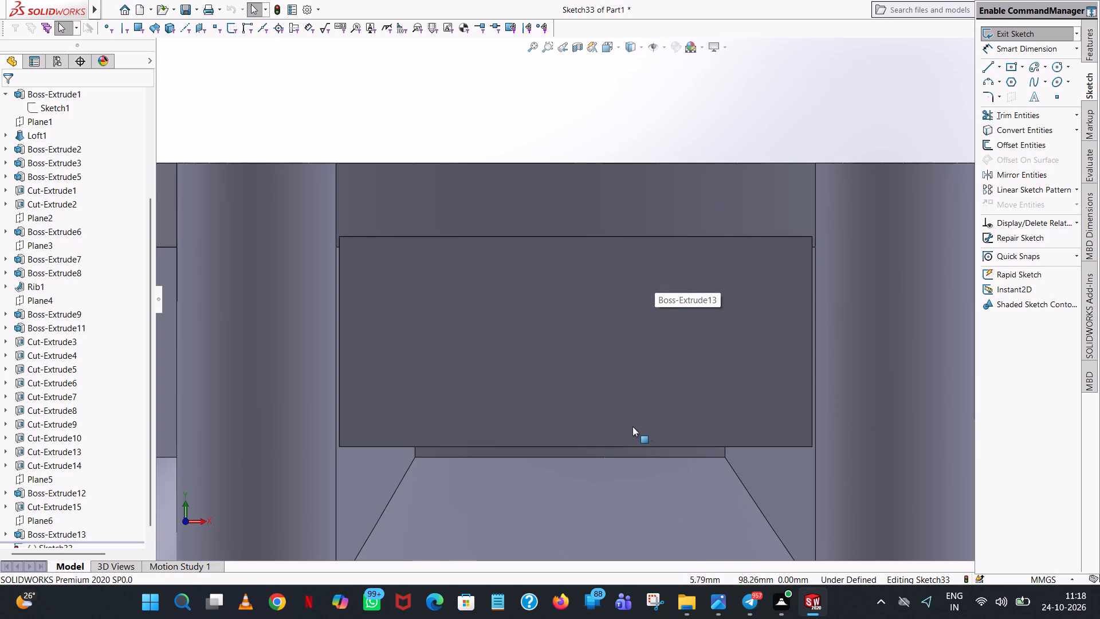
pyautogui.scroll(-2, 623, 432)
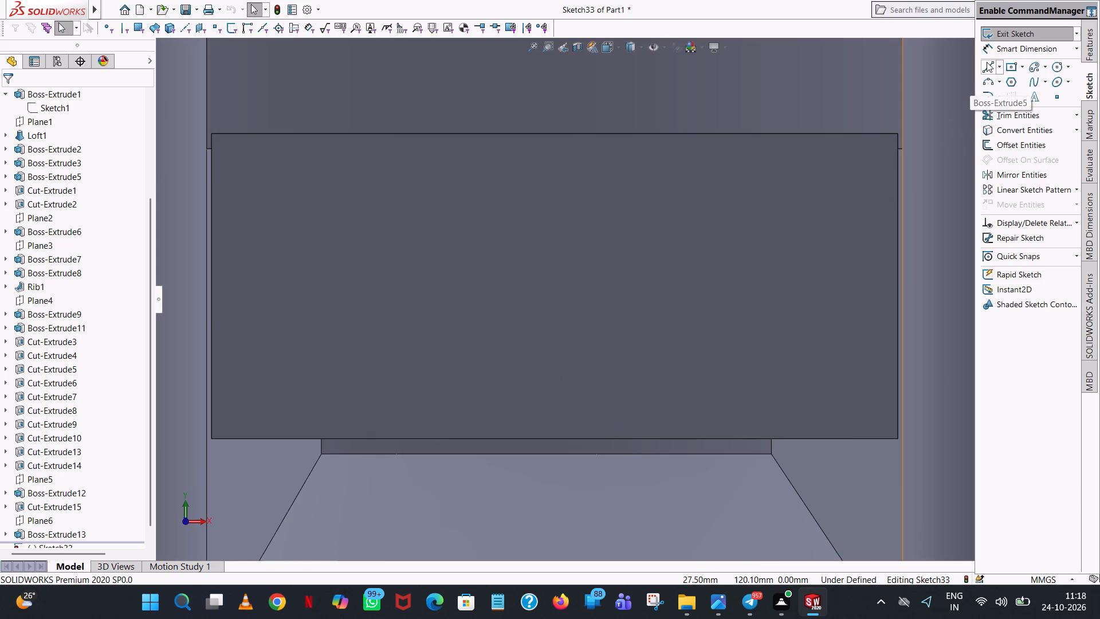
pyautogui.click(987, 62)
pyautogui.click(211, 134)
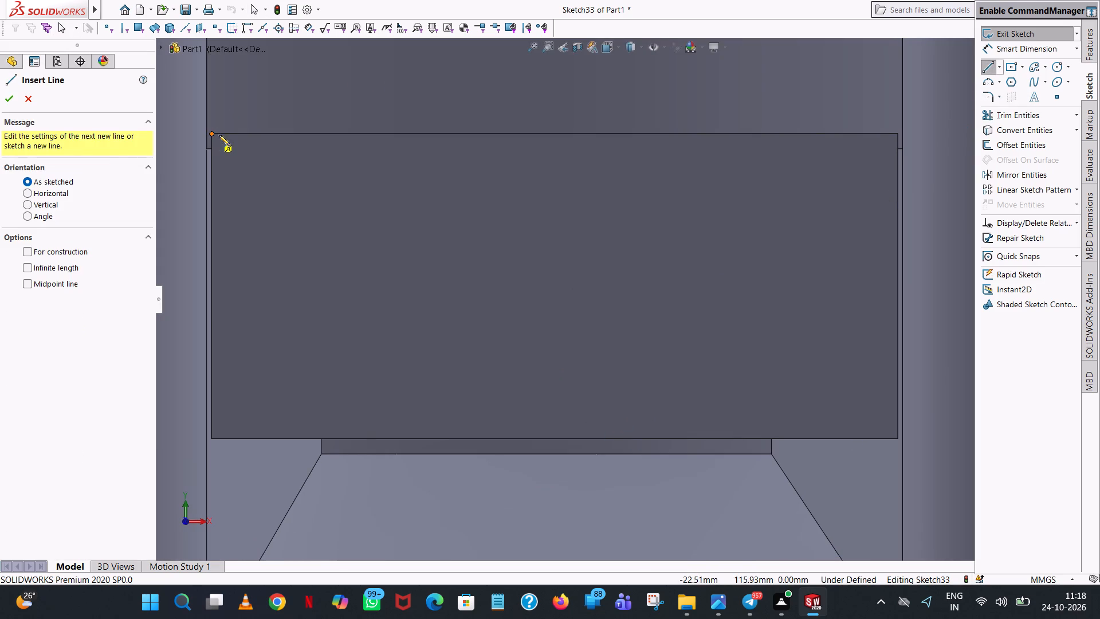
pyautogui.click(600, 134)
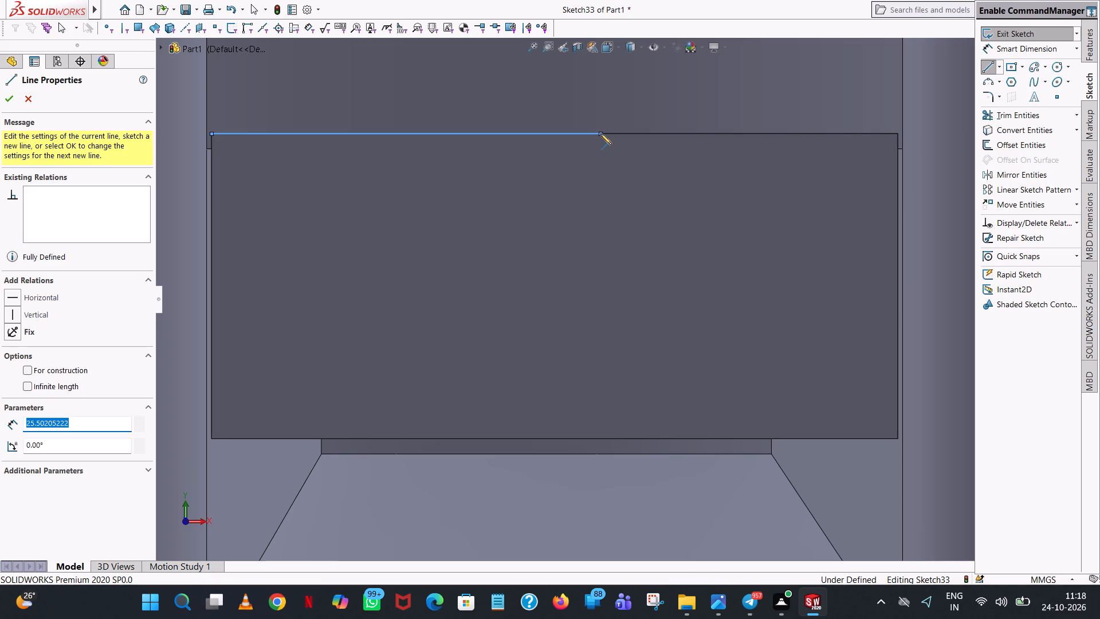
pyautogui.write('45/')
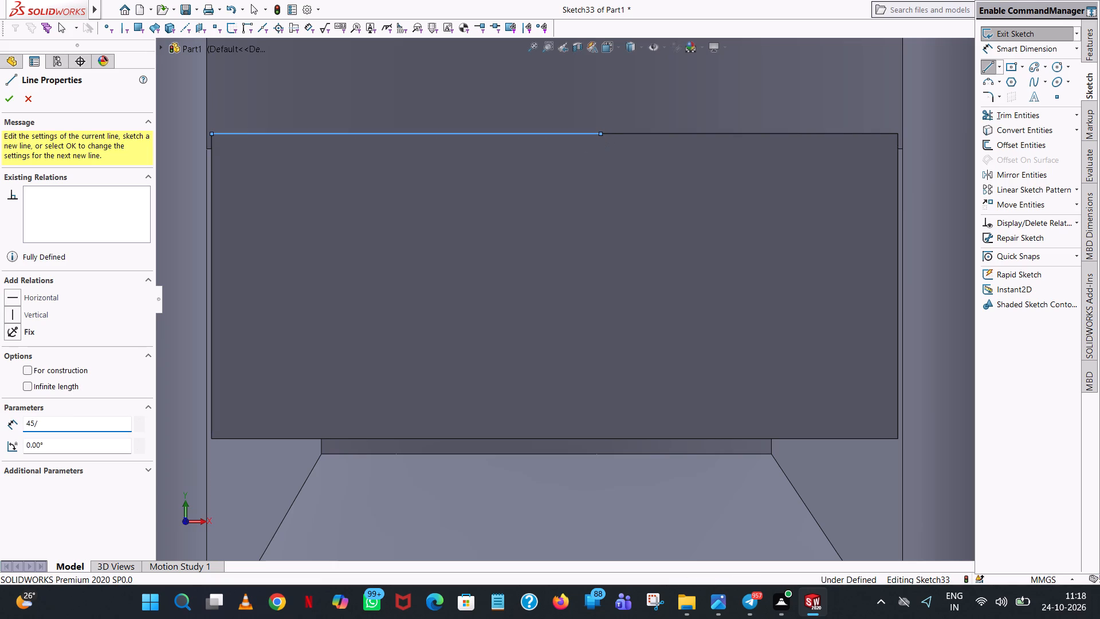
pyautogui.press('2')
pyautogui.press('Return')
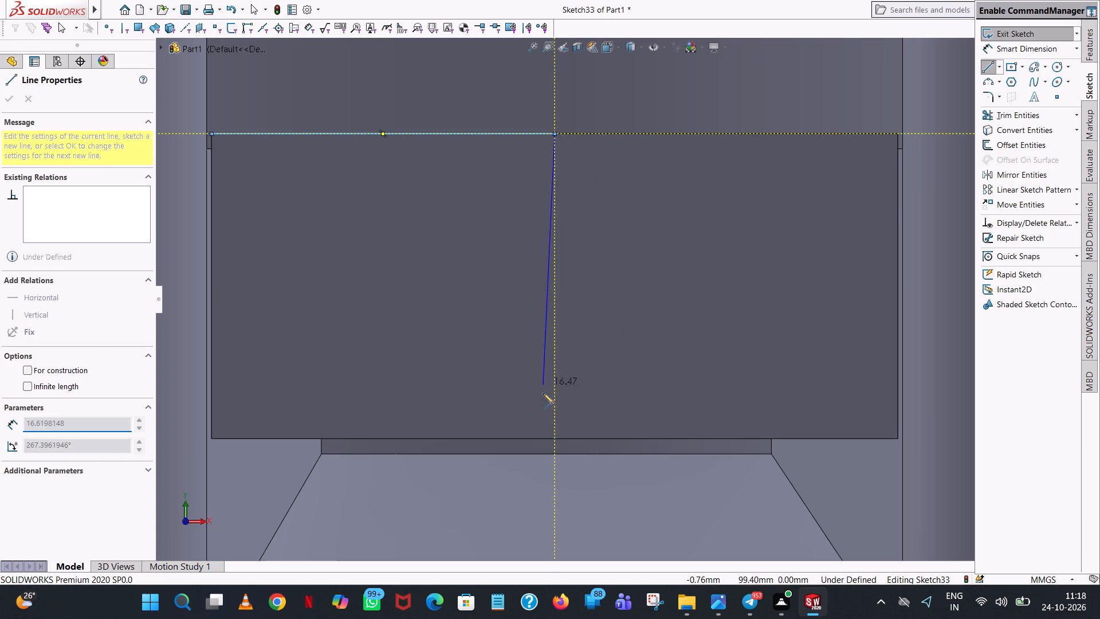
pyautogui.click(555, 437)
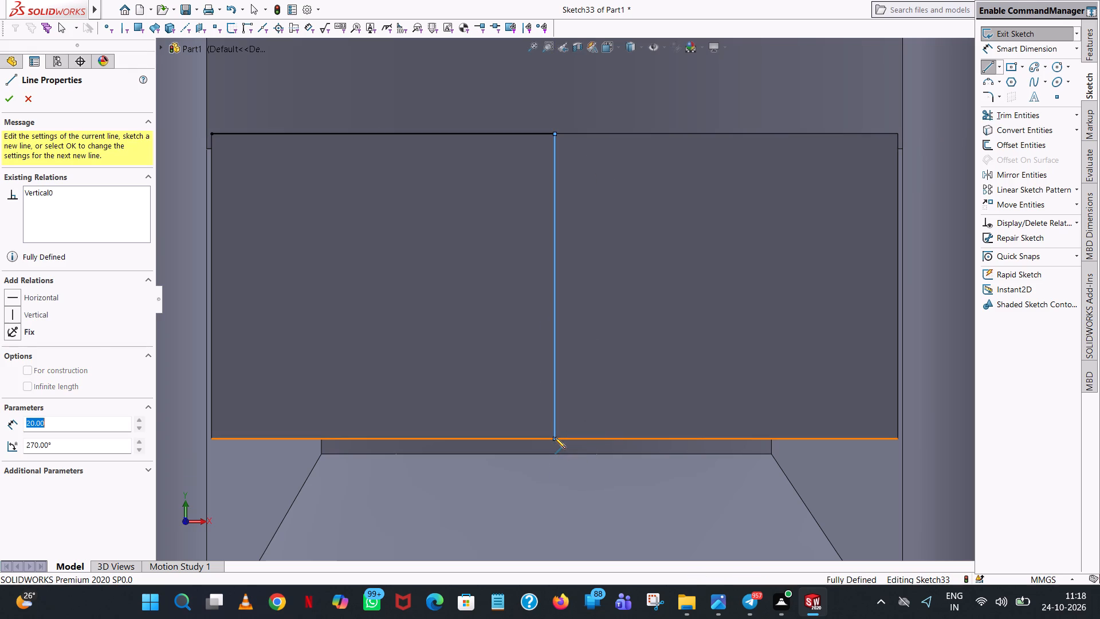
pyautogui.rightClick(555, 437)
pyautogui.click(633, 448)
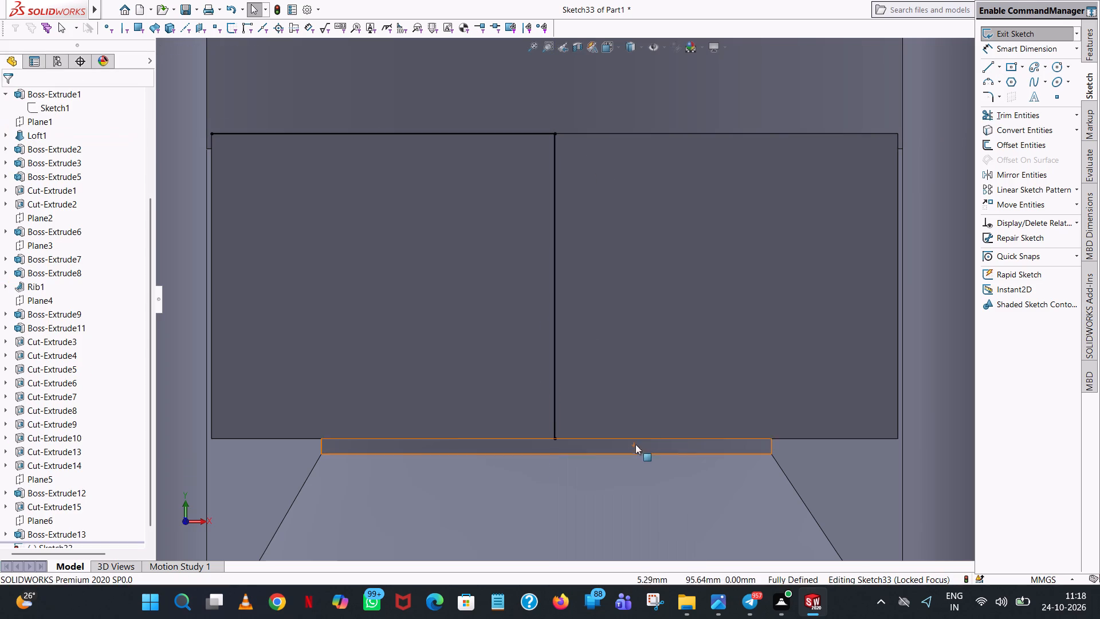
# Sketch a circle of radius 4 mm centred on the midpoint of the vertical line.
pyautogui.click(1055, 64)
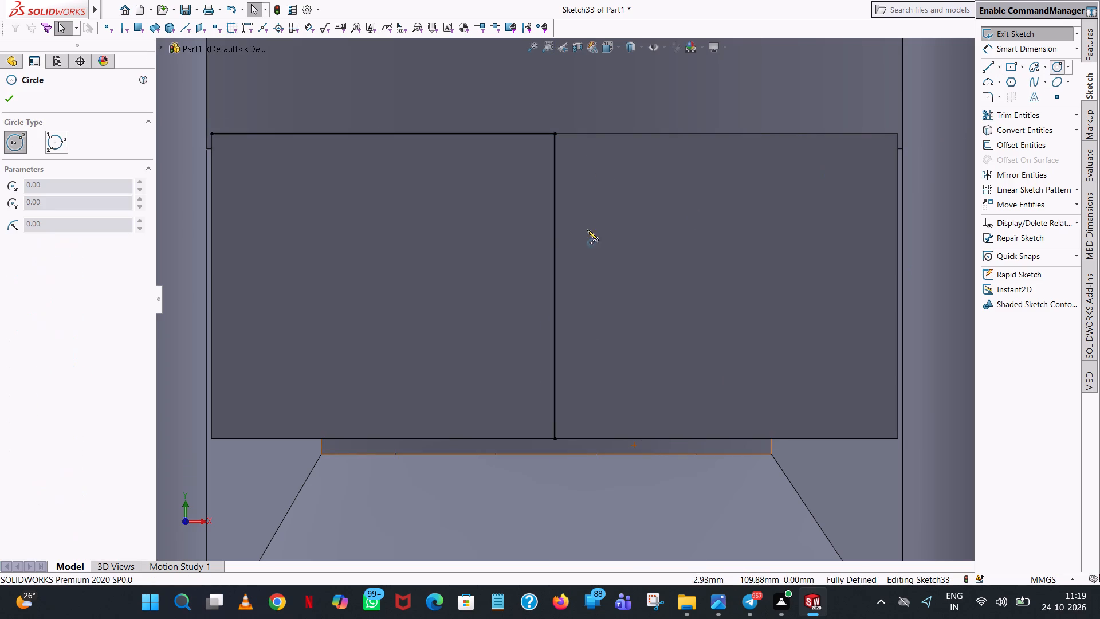
pyautogui.click(554, 288)
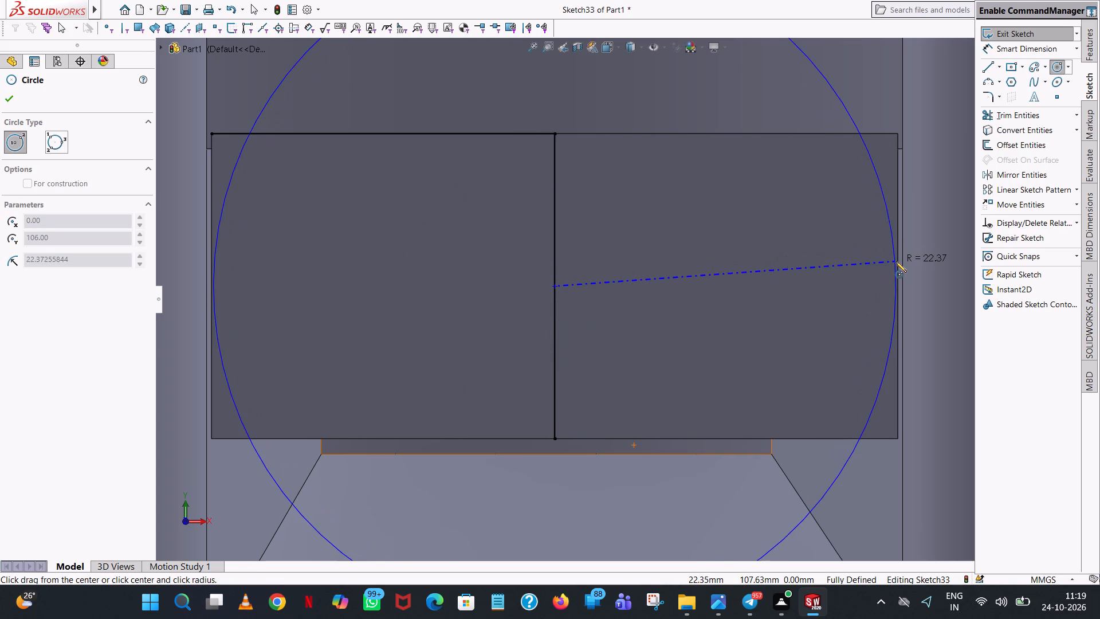
pyautogui.click(672, 269)
pyautogui.press('4')
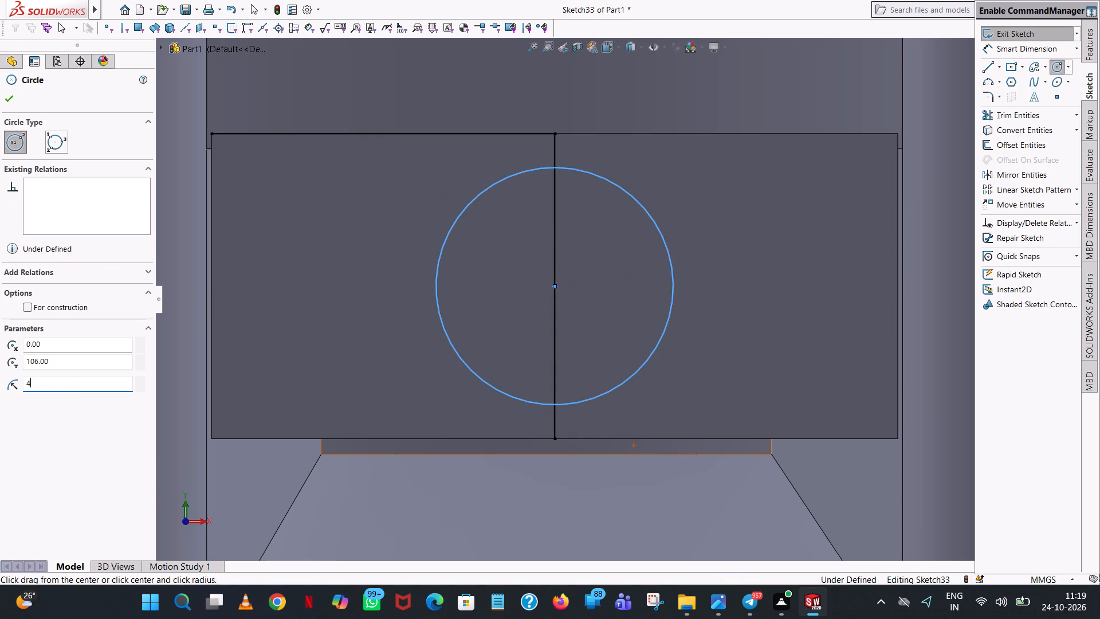
pyautogui.press('Return')
pyautogui.click(6, 94)
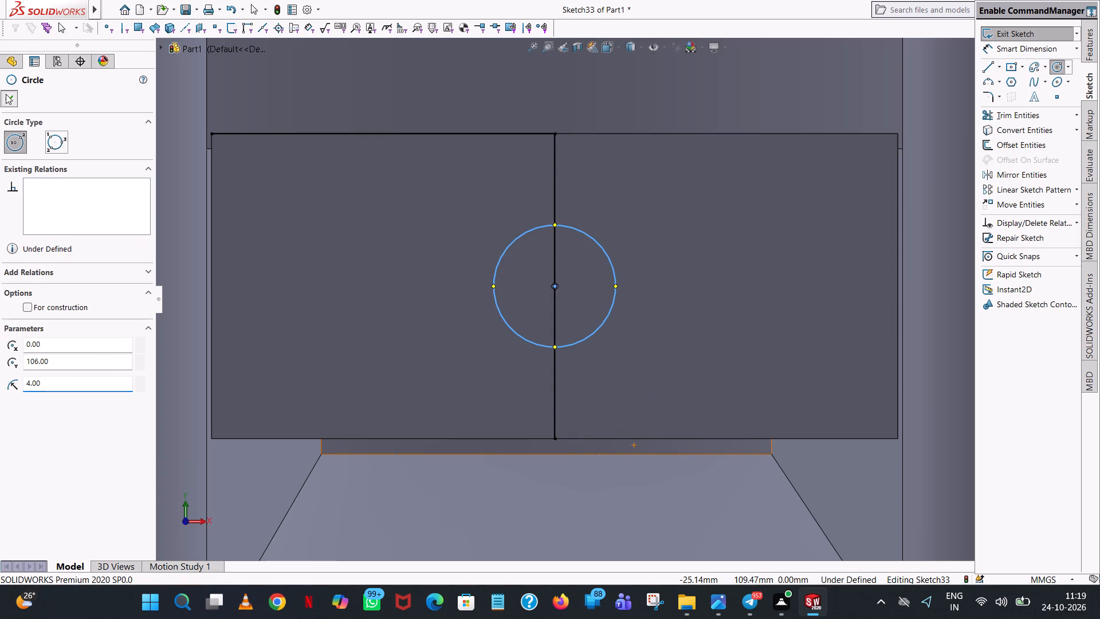
# Trim away the horizontal and vertical helper lines, leaving only the circle on the block's outer face.
pyautogui.click(1031, 112)
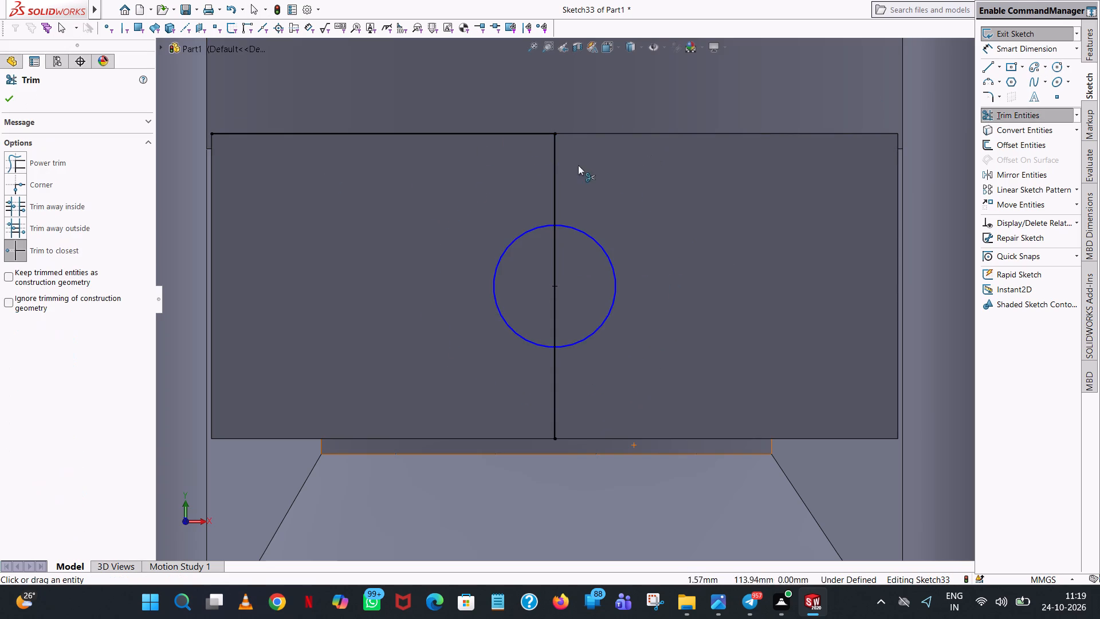
pyautogui.click(554, 174)
pyautogui.click(595, 308)
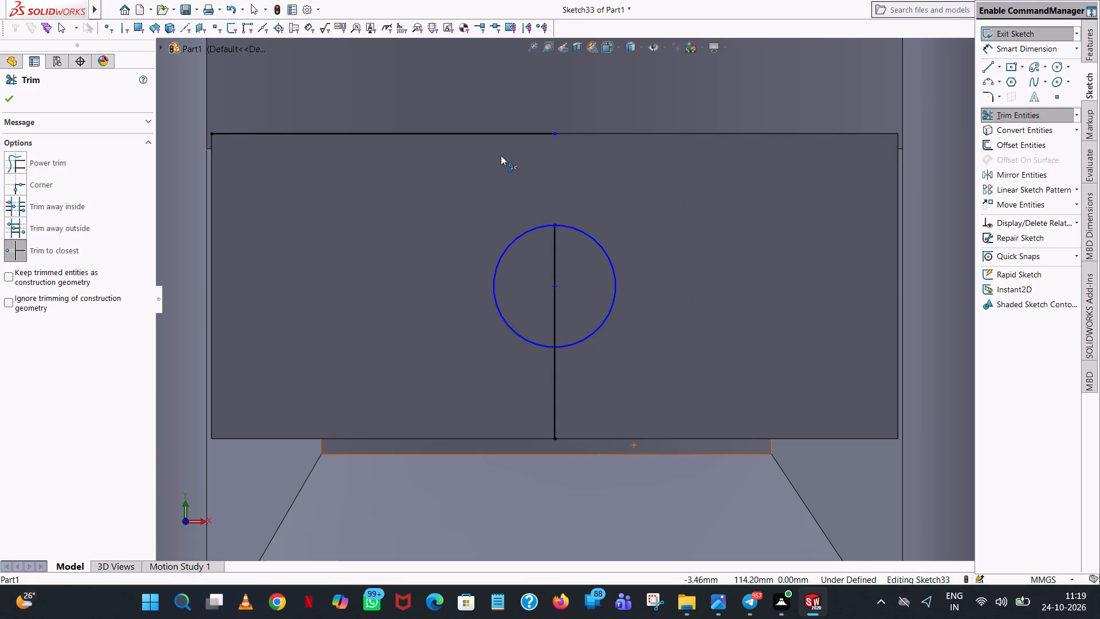
pyautogui.click(497, 130)
pyautogui.click(493, 133)
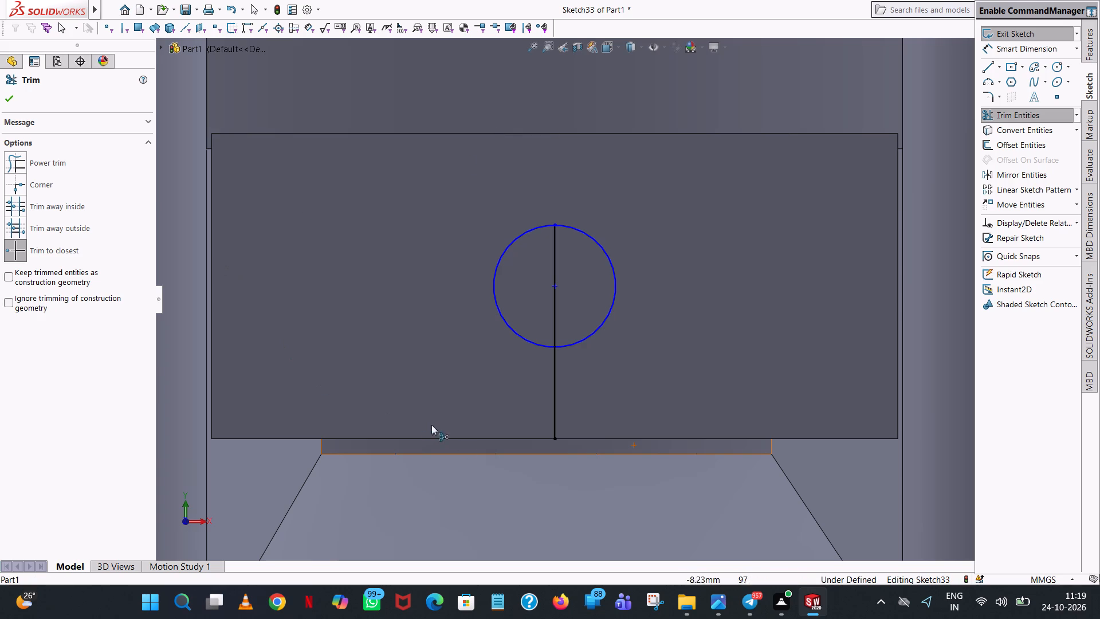
pyautogui.click(554, 403)
pyautogui.click(552, 283)
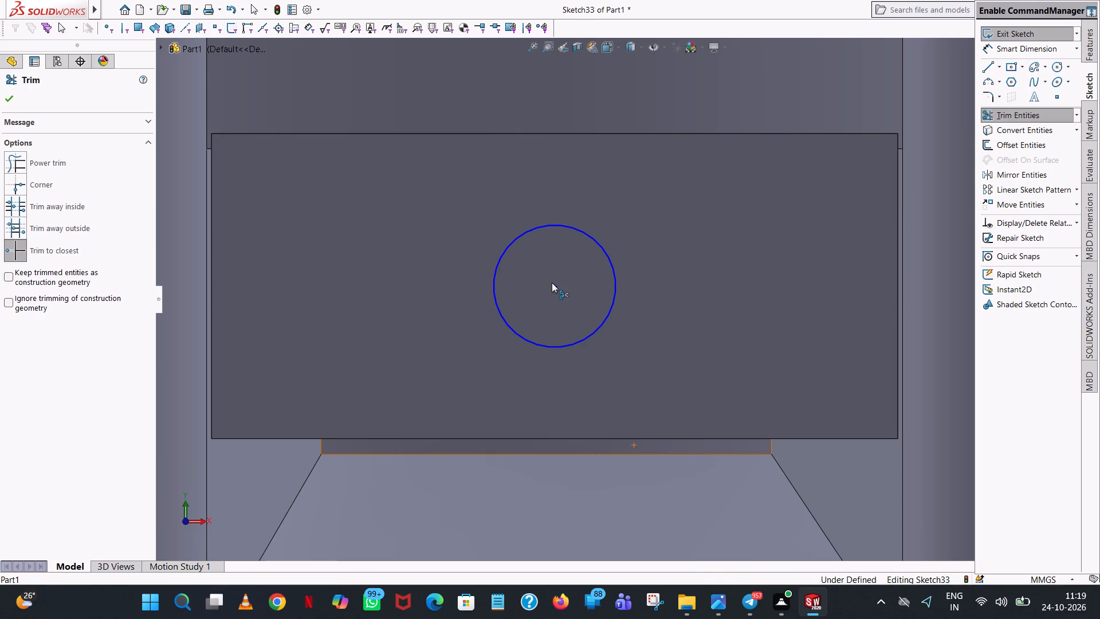
pyautogui.scroll(5, 552, 283)
pyautogui.click(7, 104)
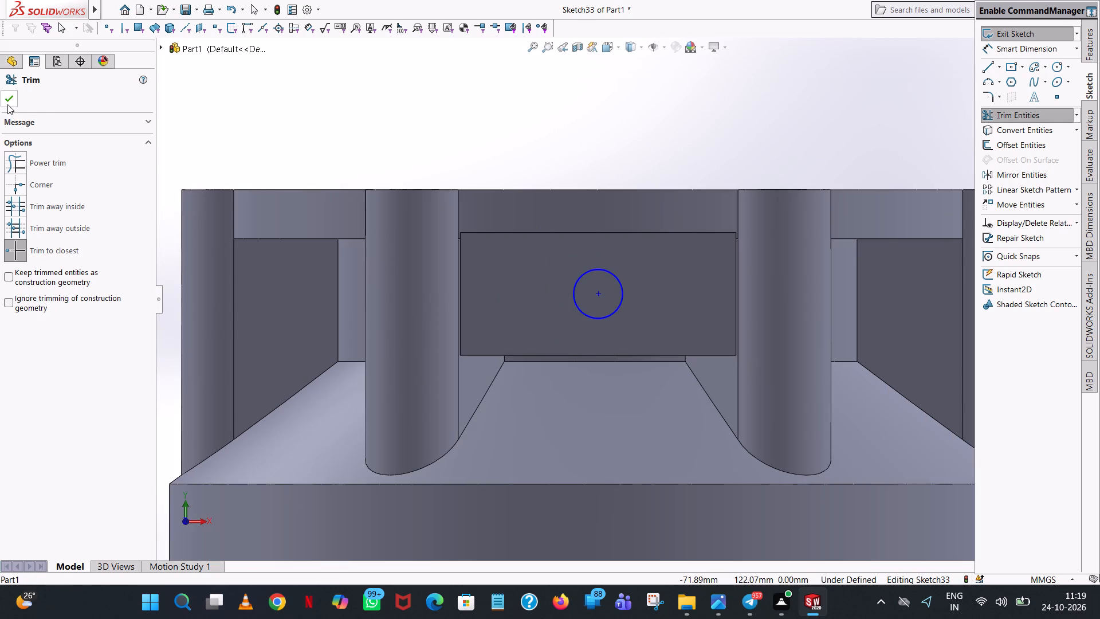
# Dimension the circle on the block's face with a diameter of 8 mm.
pyautogui.click(1015, 47)
pyautogui.click(590, 274)
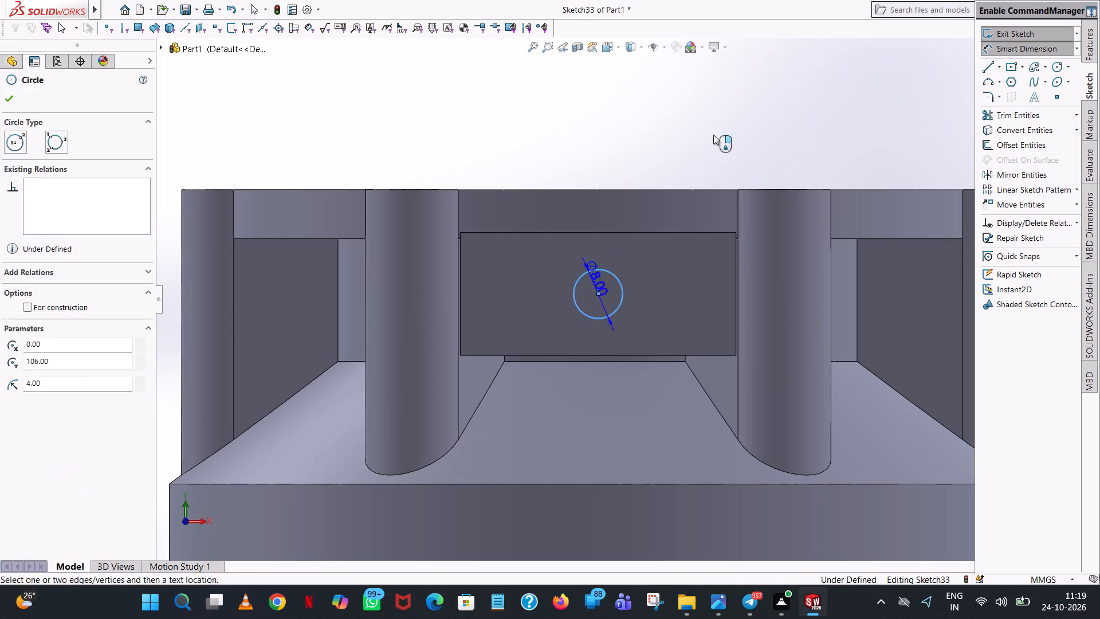
pyautogui.click(717, 131)
pyautogui.click(663, 117)
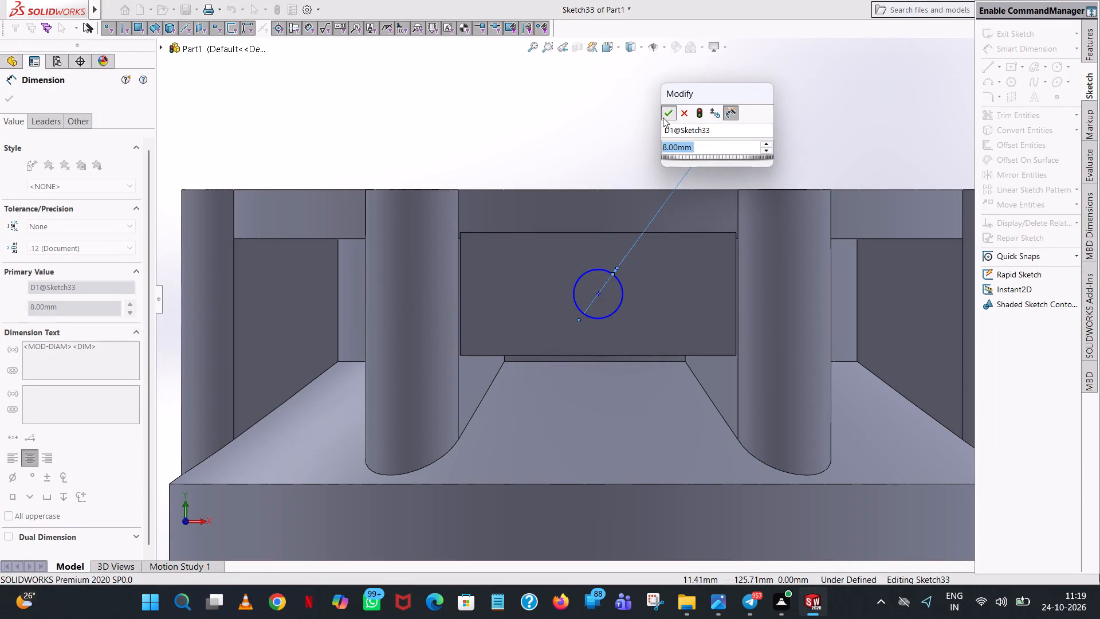
pyautogui.click(578, 123)
# Dimension the vertical distance from the circle's centre to the housing's circular bottom edge at 106 mm.
pyautogui.scroll(1, 622, 146)
pyautogui.moveTo(630, 147); pyautogui.dragTo(729, 218, button='middle')
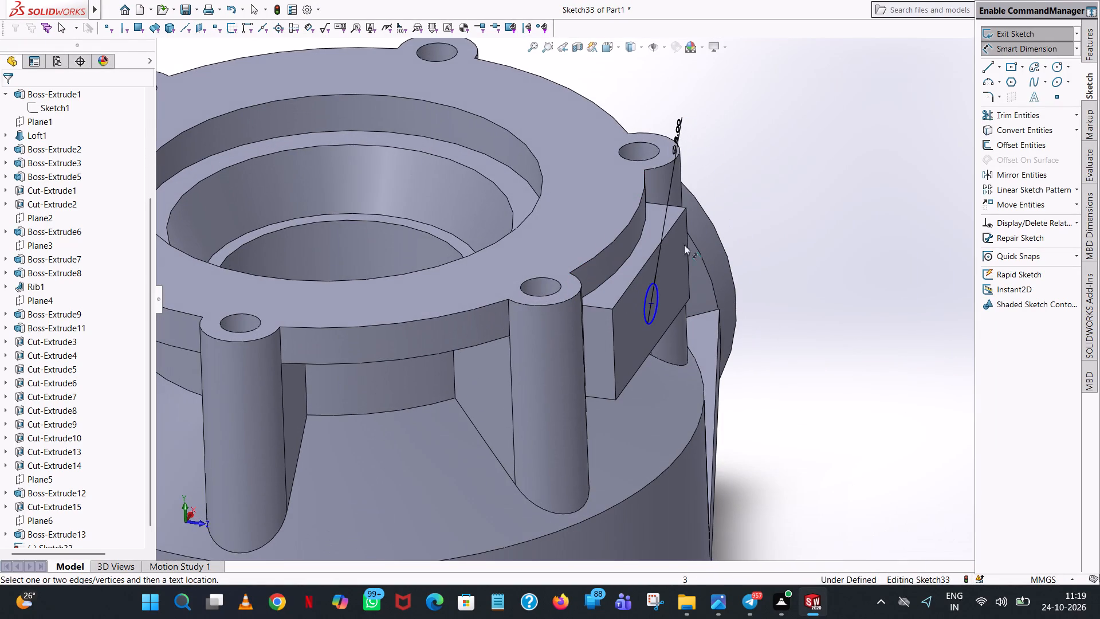
pyautogui.moveTo(666, 327); pyautogui.dragTo(659, 268, button='middle')
pyautogui.scroll(1, 670, 374)
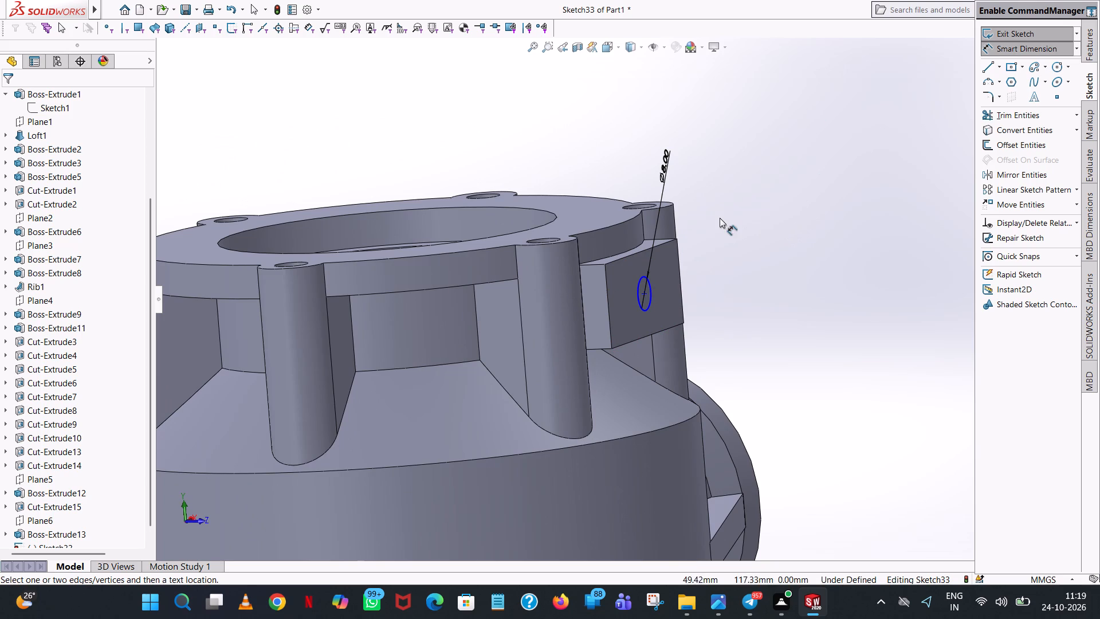
pyautogui.scroll(-2, 643, 296)
pyautogui.moveTo(618, 283); pyautogui.dragTo(539, 256, button='middle')
pyautogui.scroll(4, 709, 299)
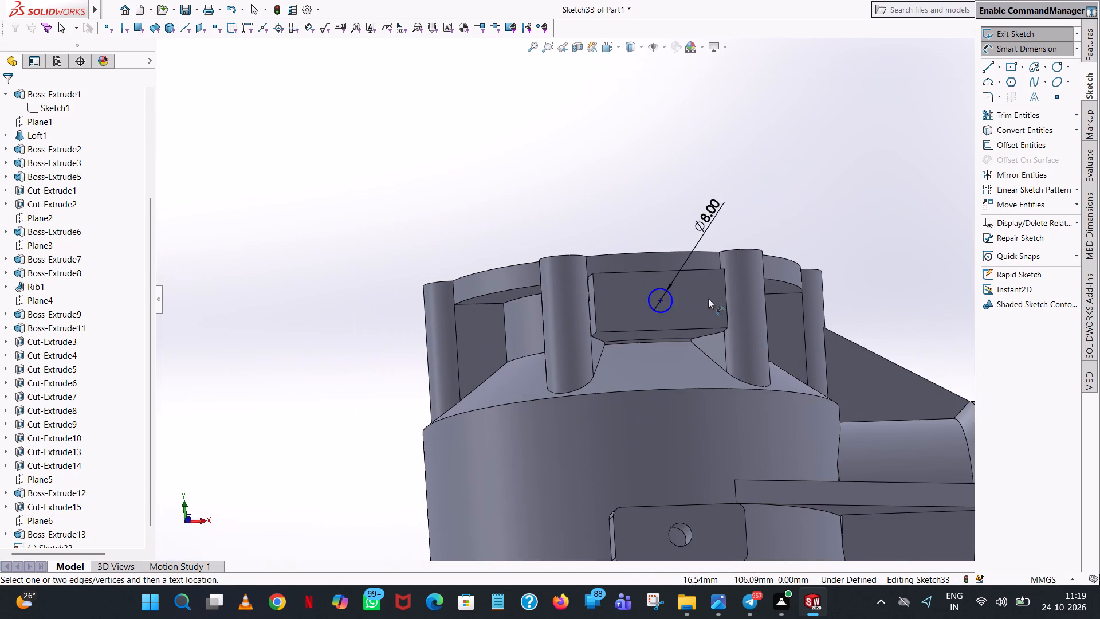
pyautogui.click(661, 302)
pyautogui.scroll(4, 681, 427)
pyautogui.click(652, 449)
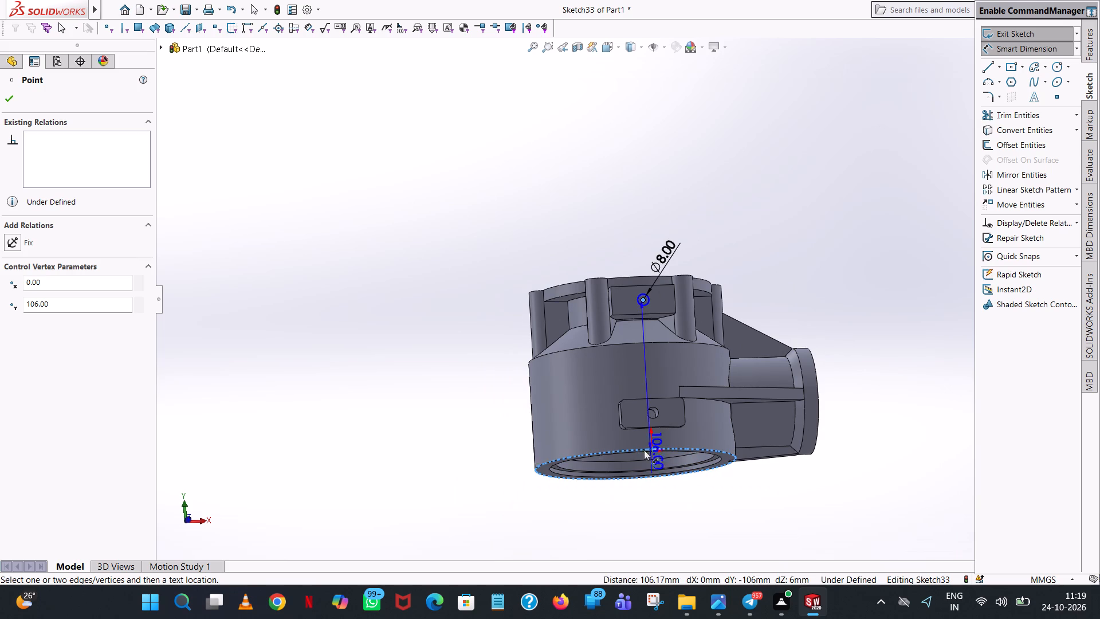
pyautogui.click(391, 450)
pyautogui.click(341, 433)
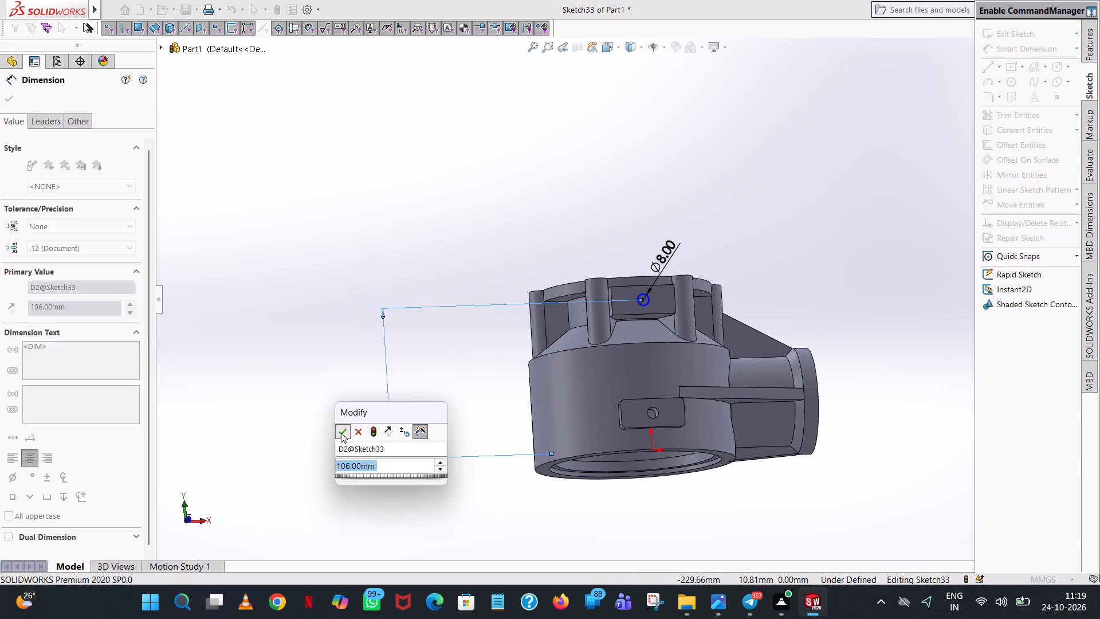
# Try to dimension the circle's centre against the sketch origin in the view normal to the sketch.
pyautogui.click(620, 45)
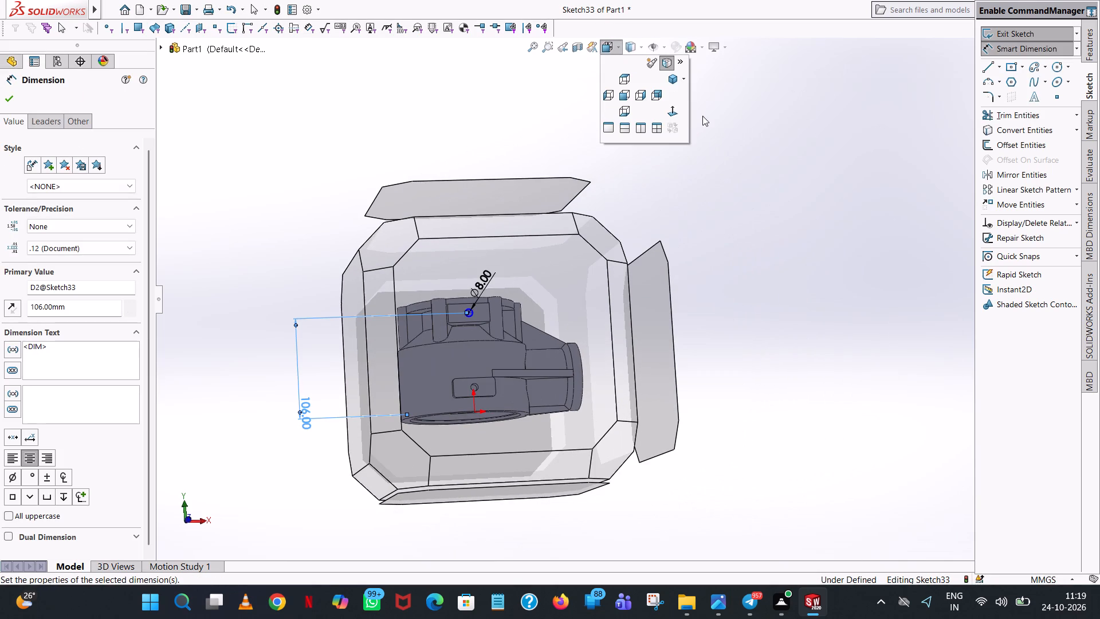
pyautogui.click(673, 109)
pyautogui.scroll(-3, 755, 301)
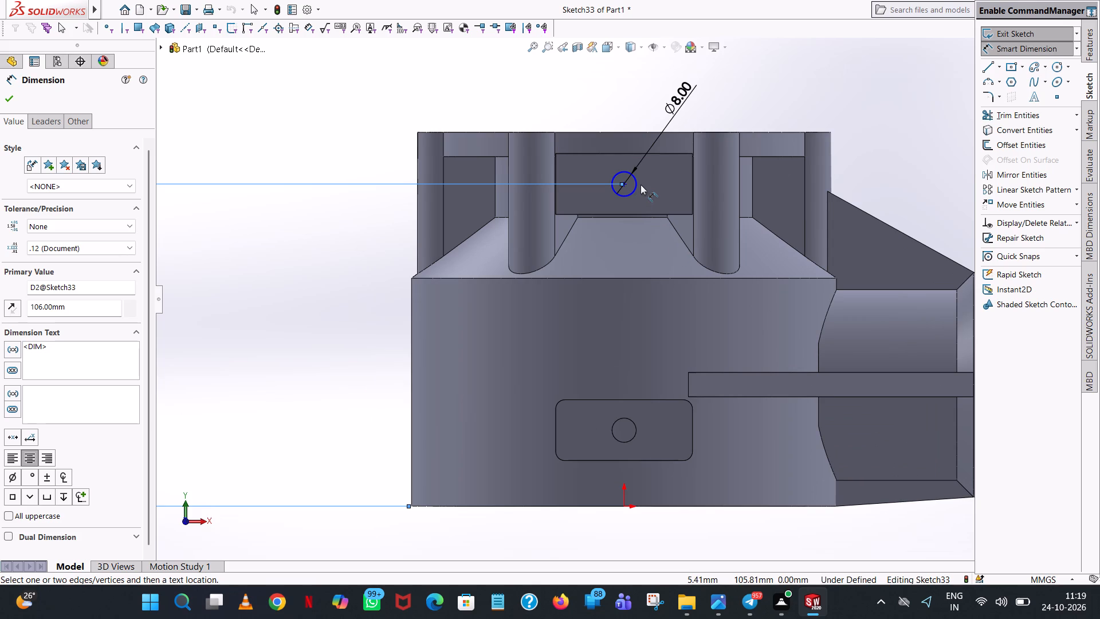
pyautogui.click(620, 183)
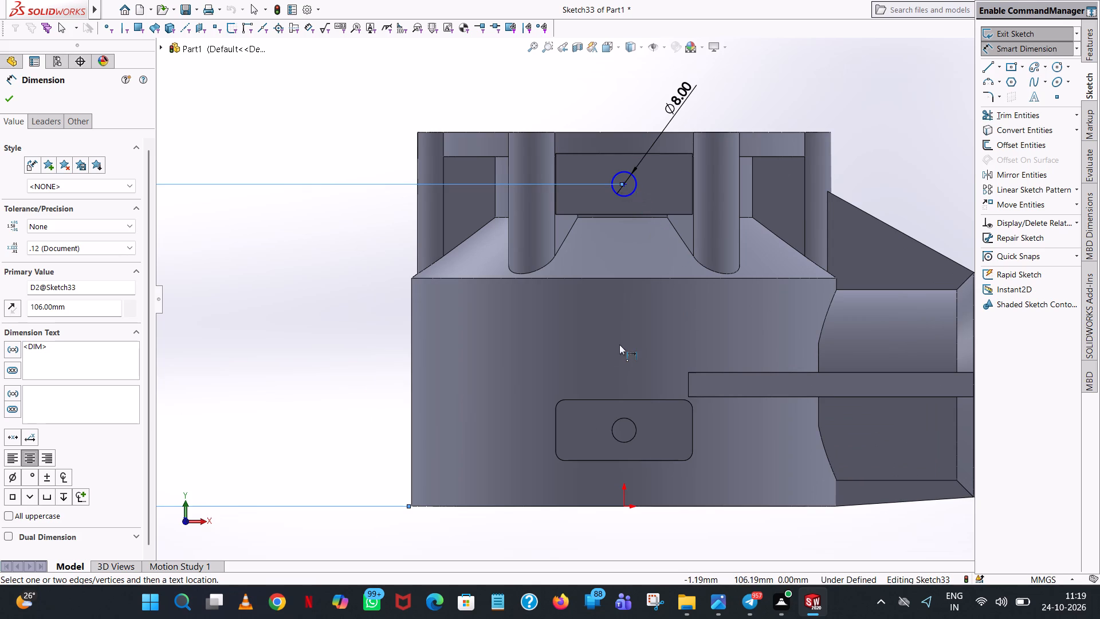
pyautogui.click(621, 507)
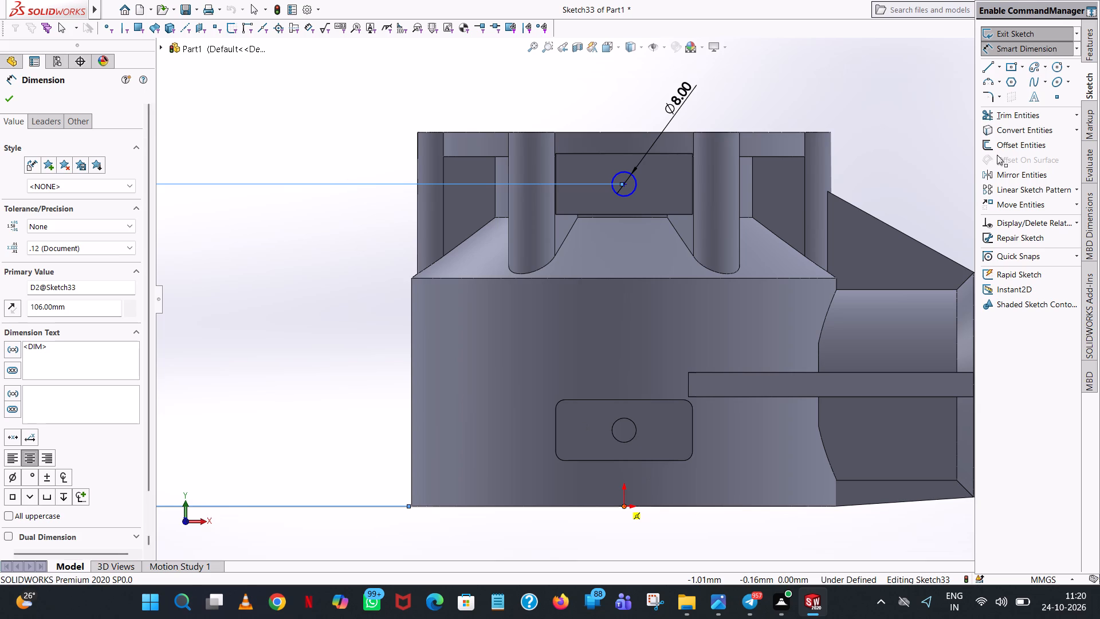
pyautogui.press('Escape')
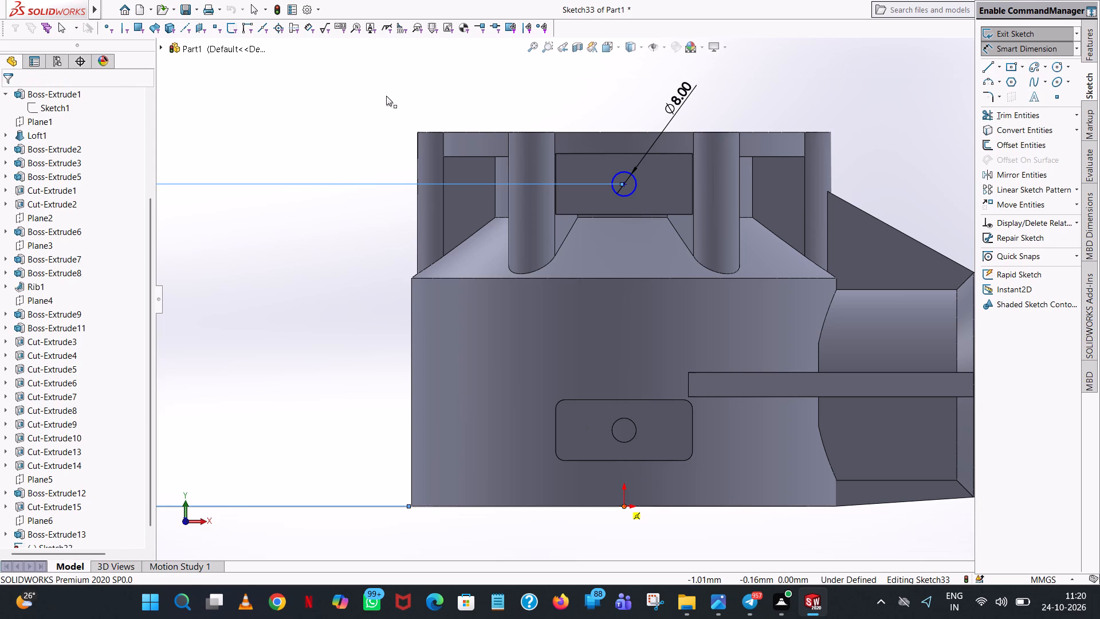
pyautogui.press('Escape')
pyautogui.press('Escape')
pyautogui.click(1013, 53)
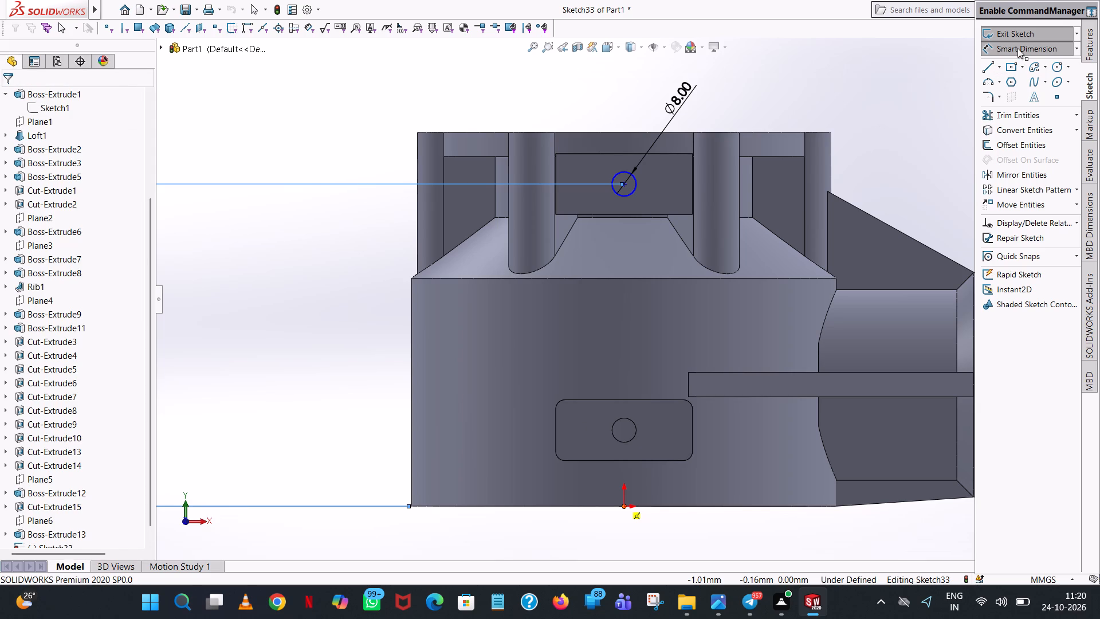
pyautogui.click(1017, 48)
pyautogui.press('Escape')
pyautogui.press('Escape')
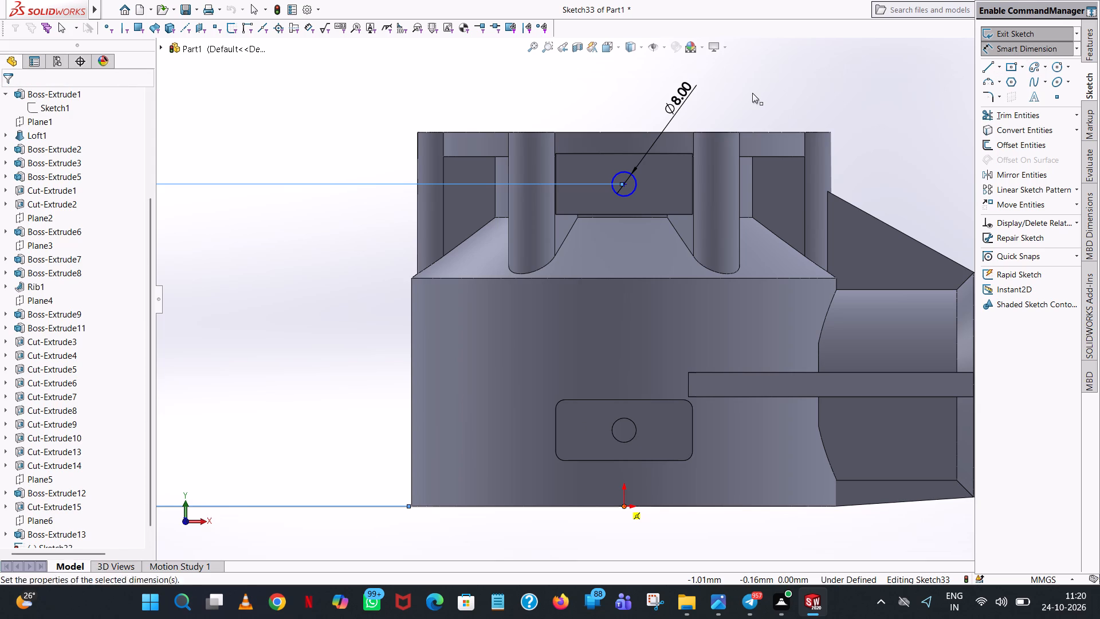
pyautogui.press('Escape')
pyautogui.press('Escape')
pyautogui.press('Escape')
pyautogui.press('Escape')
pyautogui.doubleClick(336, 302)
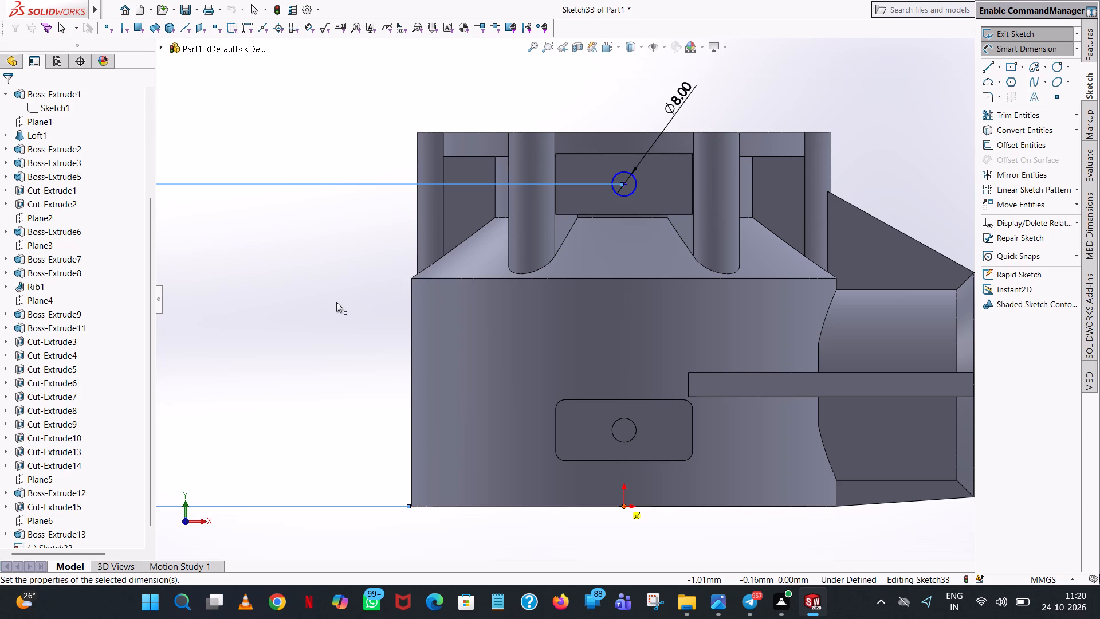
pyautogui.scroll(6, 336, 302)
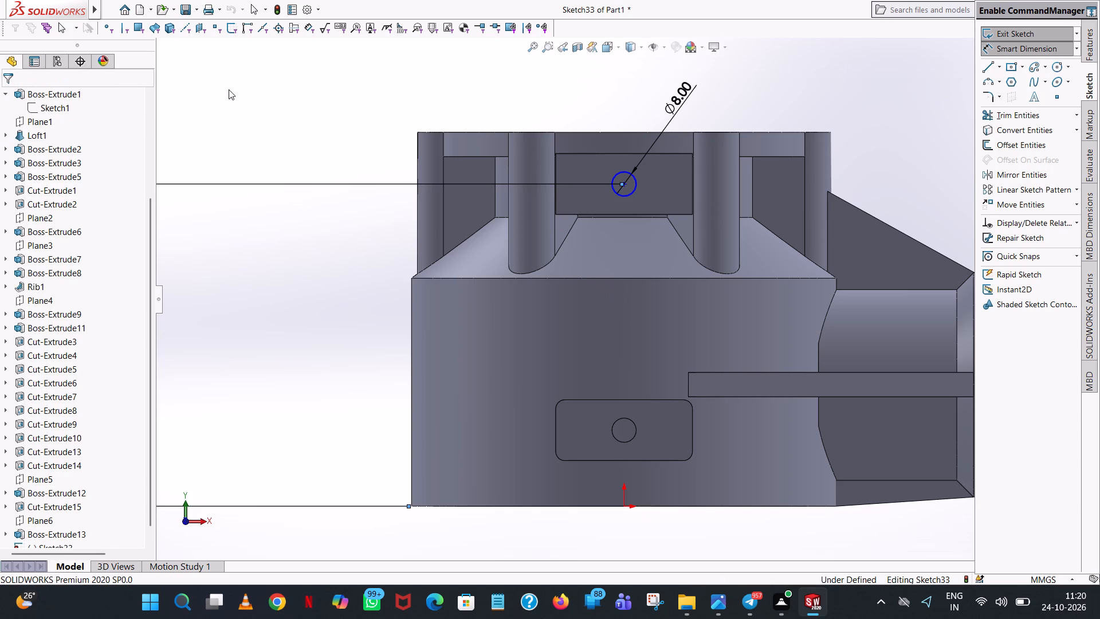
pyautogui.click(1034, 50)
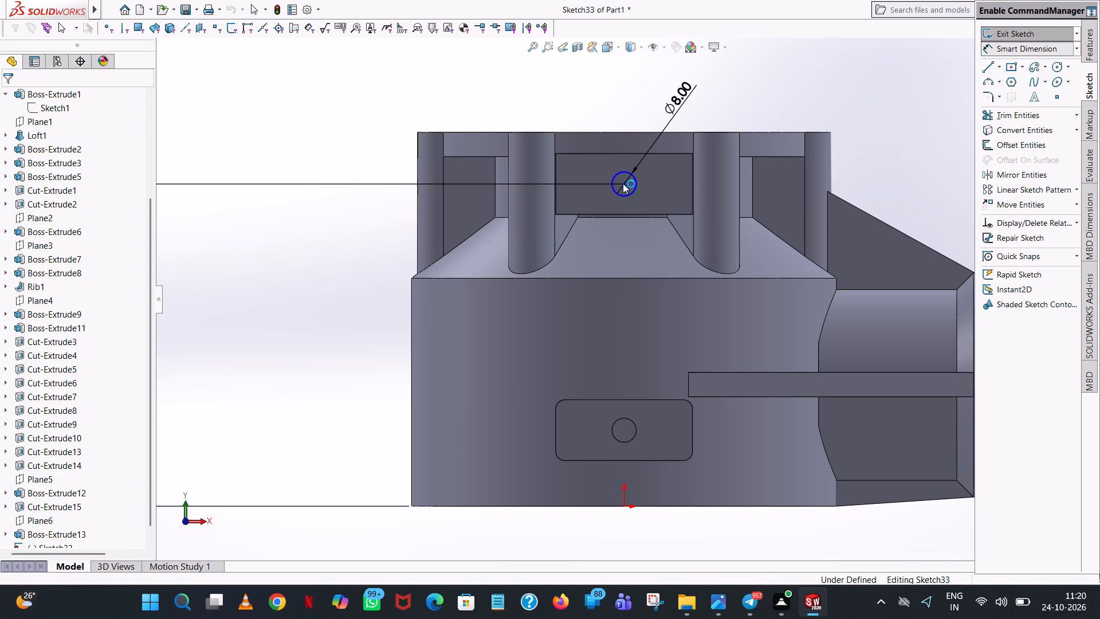
# Cut the 8 mm circle into the block as a blind extruded cut 15 mm deep.
pyautogui.scroll(-7, 624, 190)
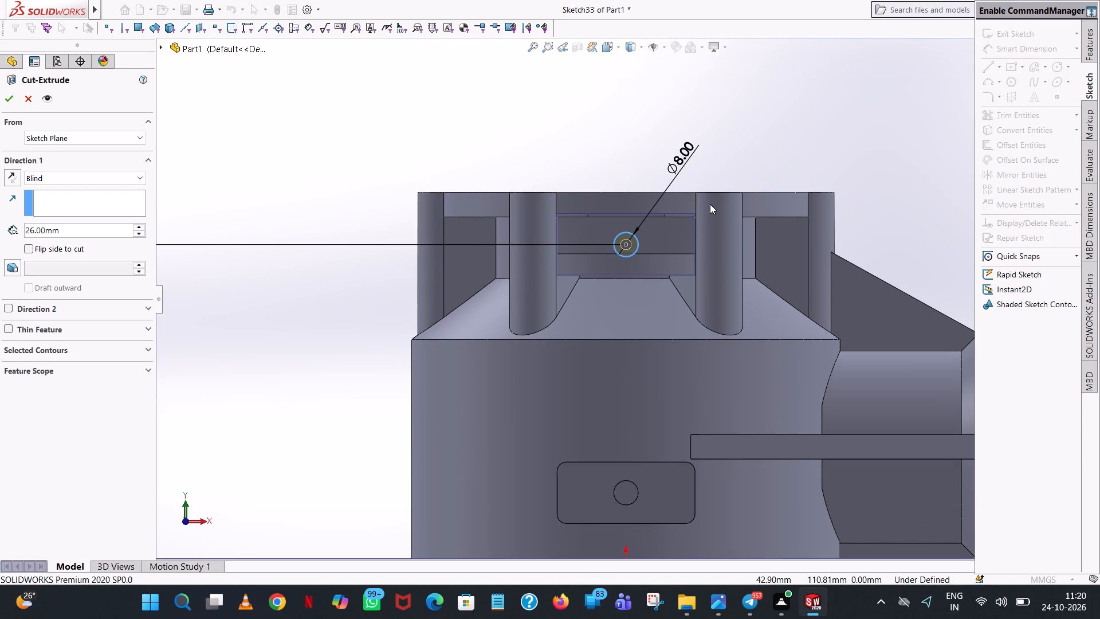
pyautogui.moveTo(779, 156); pyautogui.dragTo(737, 369, button='middle')
pyautogui.scroll(1, 738, 369)
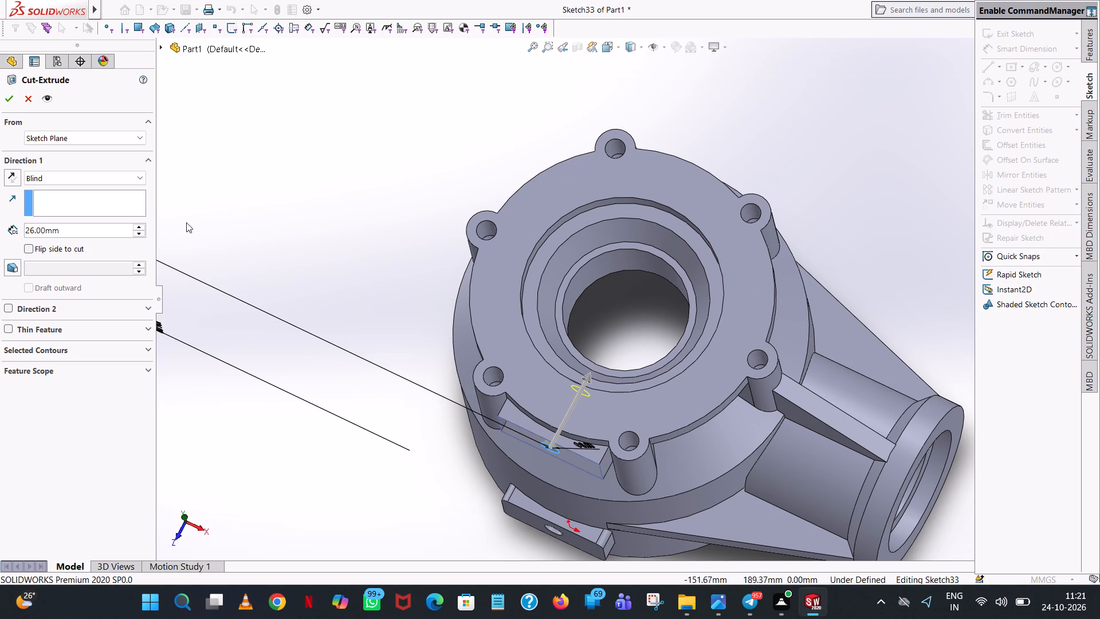
pyautogui.doubleClick(102, 233)
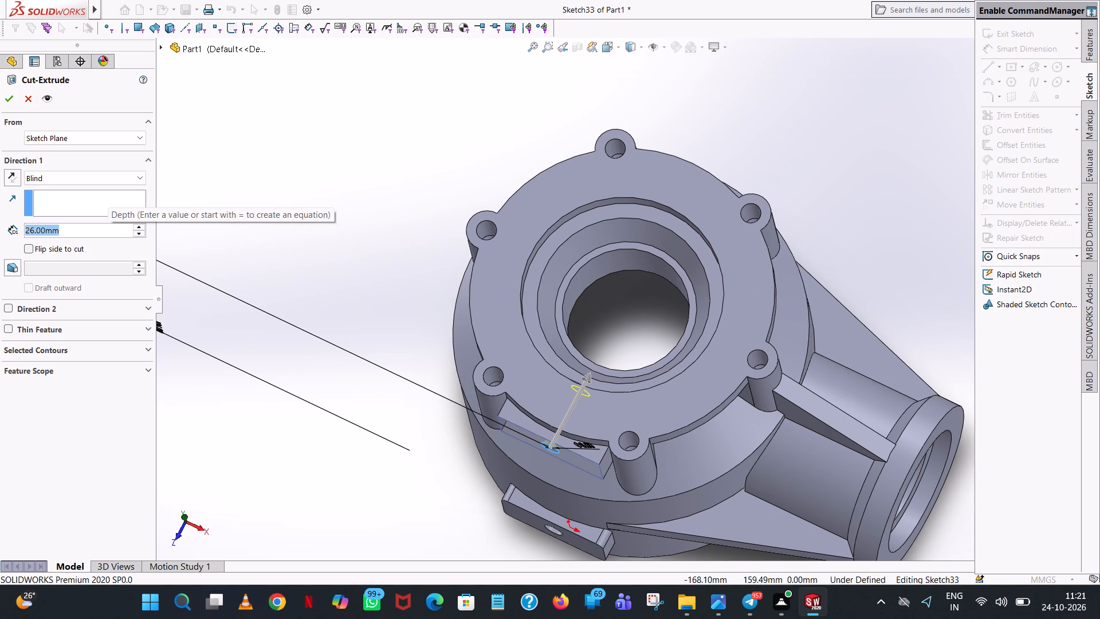
pyautogui.write('15')
pyautogui.press('Return')
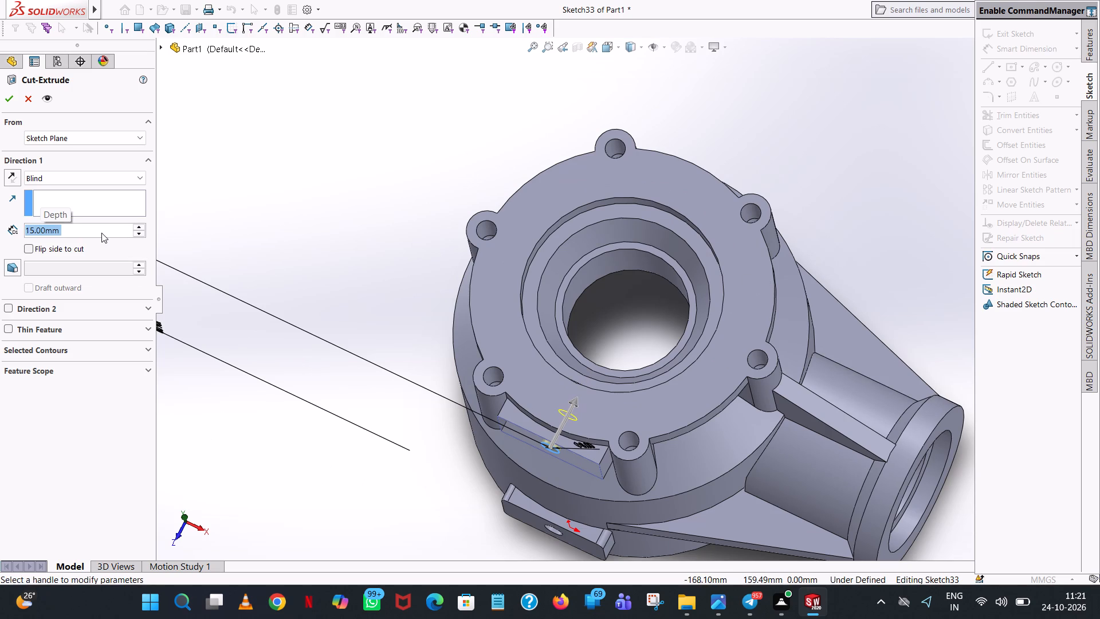
pyautogui.click(11, 99)
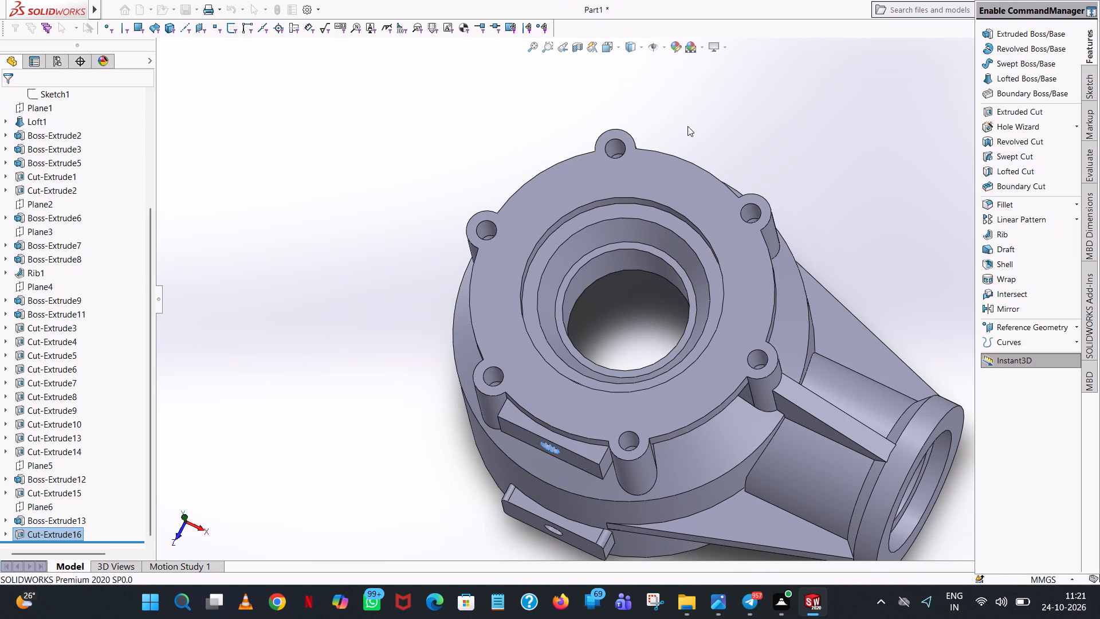
# Start a new extruded cut sketch on the top face of the lobed flange.
pyautogui.click(741, 112)
pyautogui.moveTo(740, 112); pyautogui.dragTo(748, 209, button='middle')
pyautogui.scroll(-3, 604, 352)
pyautogui.click(1031, 111)
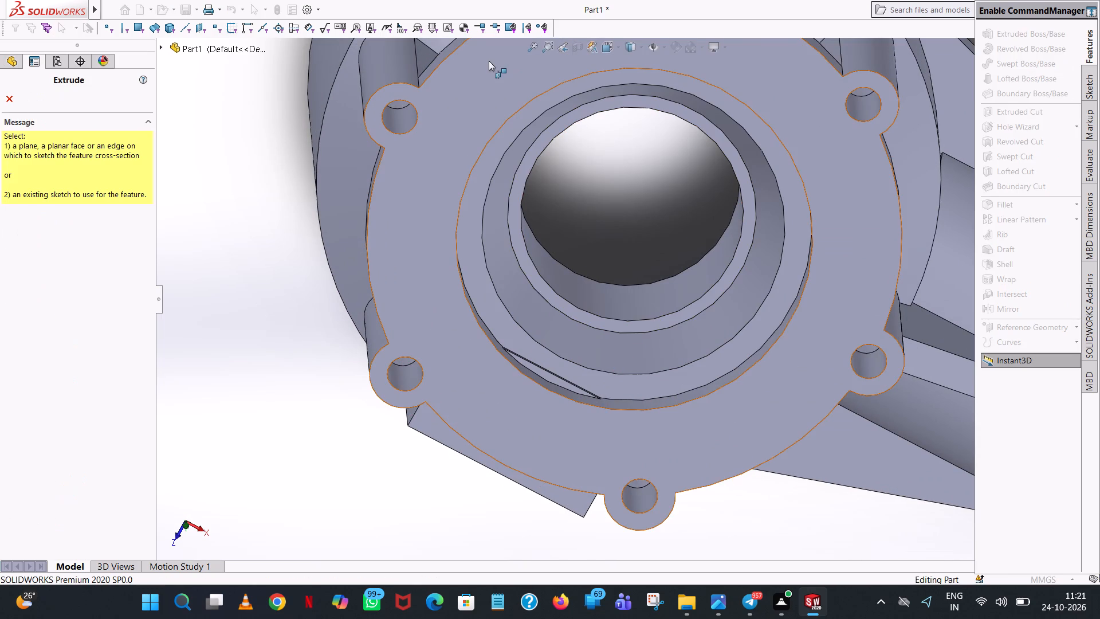
pyautogui.click(489, 61)
# Sketch a circle of radius 40 mm centred on the origin, matching the edge of the flange's recess.
pyautogui.moveTo(730, 214); pyautogui.dragTo(723, 125, button='middle')
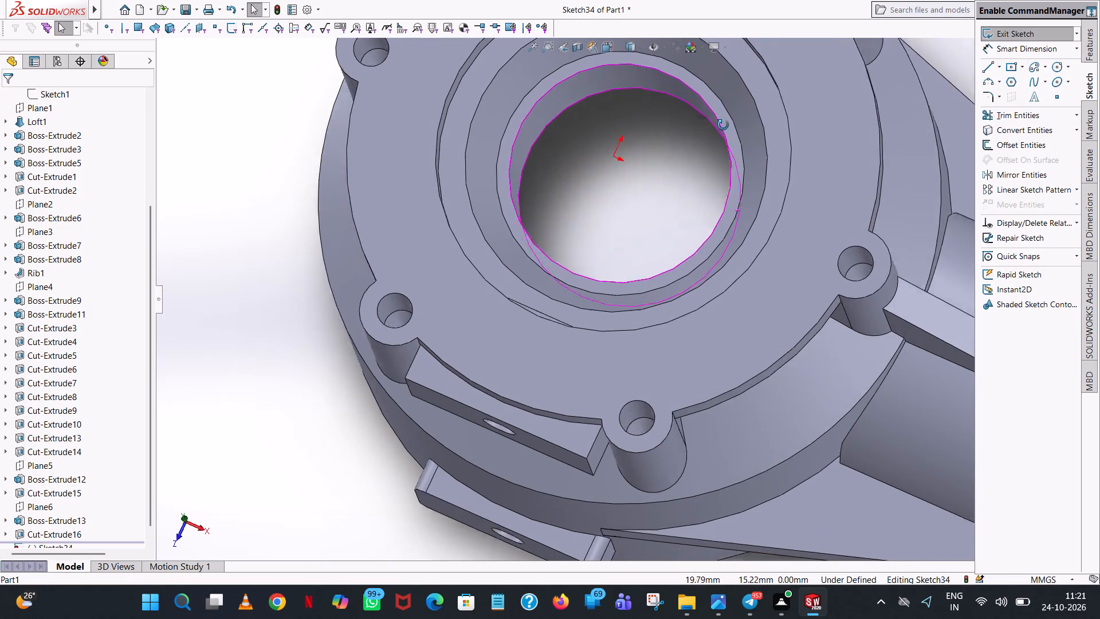
pyautogui.moveTo(723, 125); pyautogui.dragTo(725, 123, button='middle')
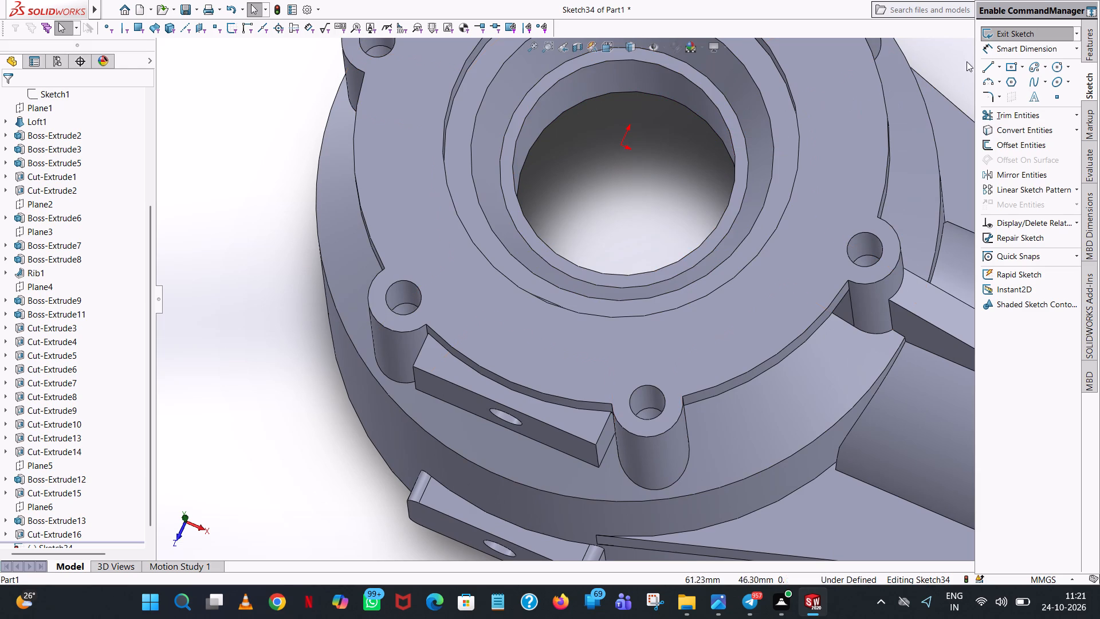
pyautogui.click(1056, 66)
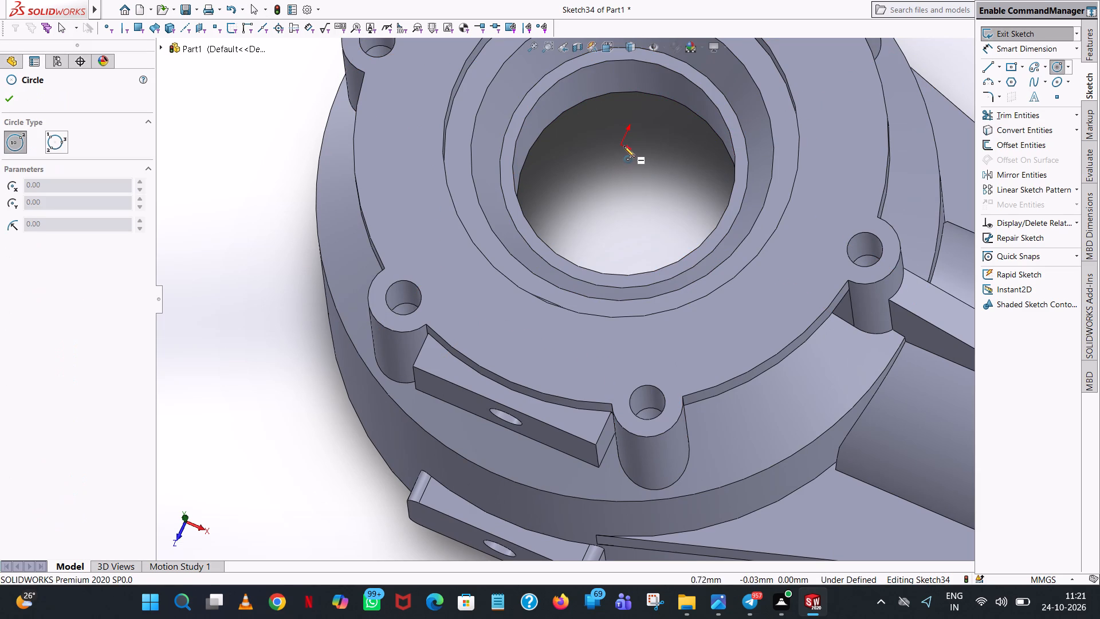
pyautogui.click(622, 145)
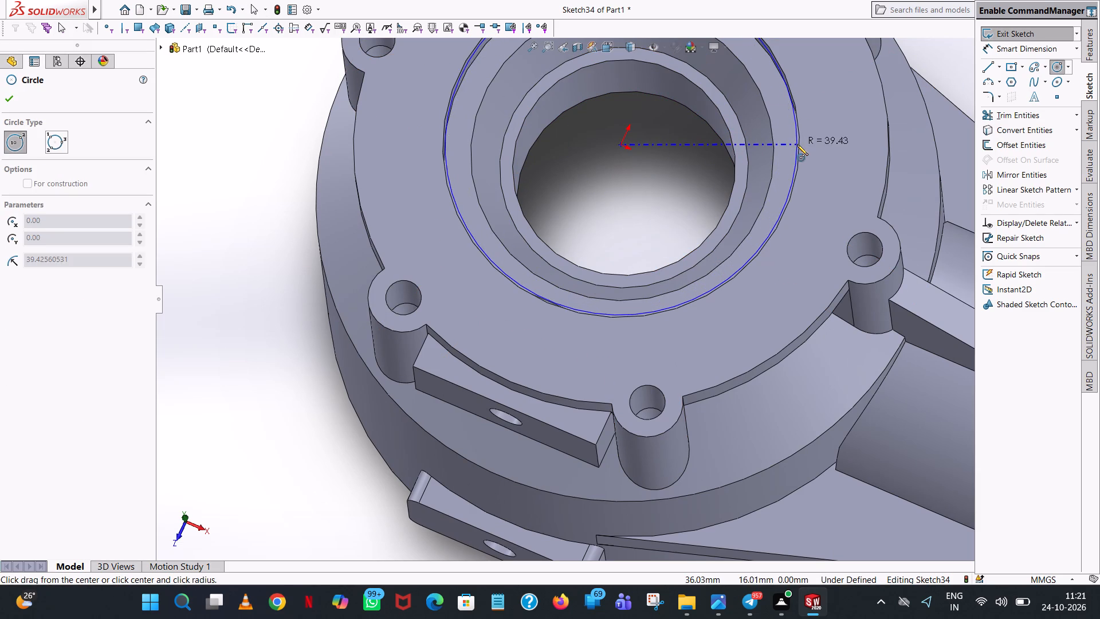
pyautogui.click(672, 307)
pyautogui.rightClick(672, 307)
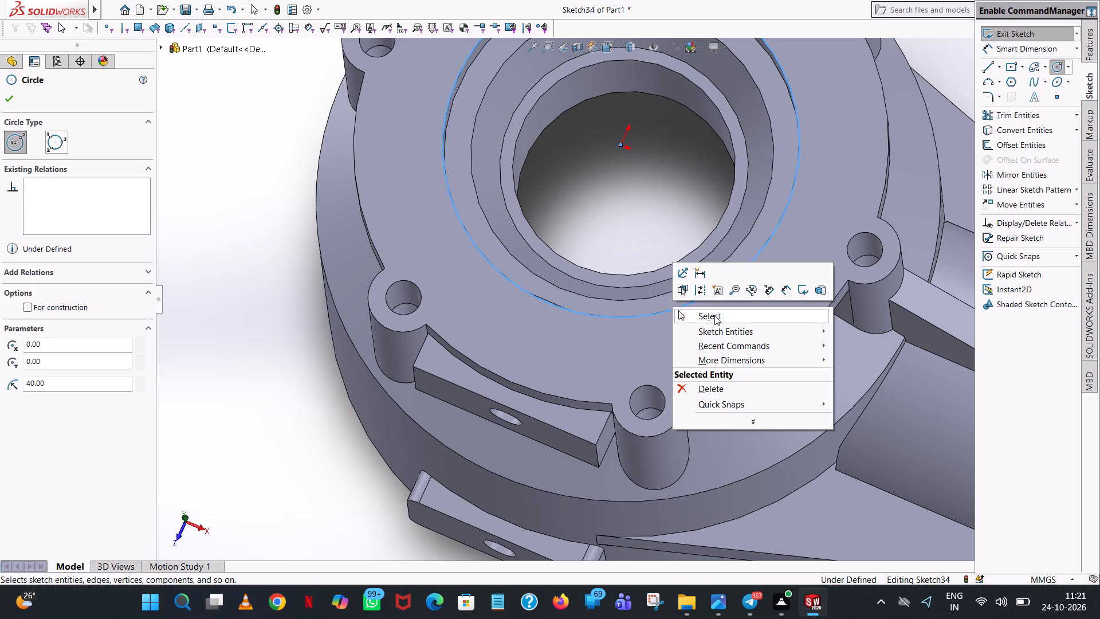
# Cut the 40 mm radius circle into the lobed flange as a blind extruded cut 8 mm deep.
pyautogui.click(714, 315)
pyautogui.scroll(4, 763, 260)
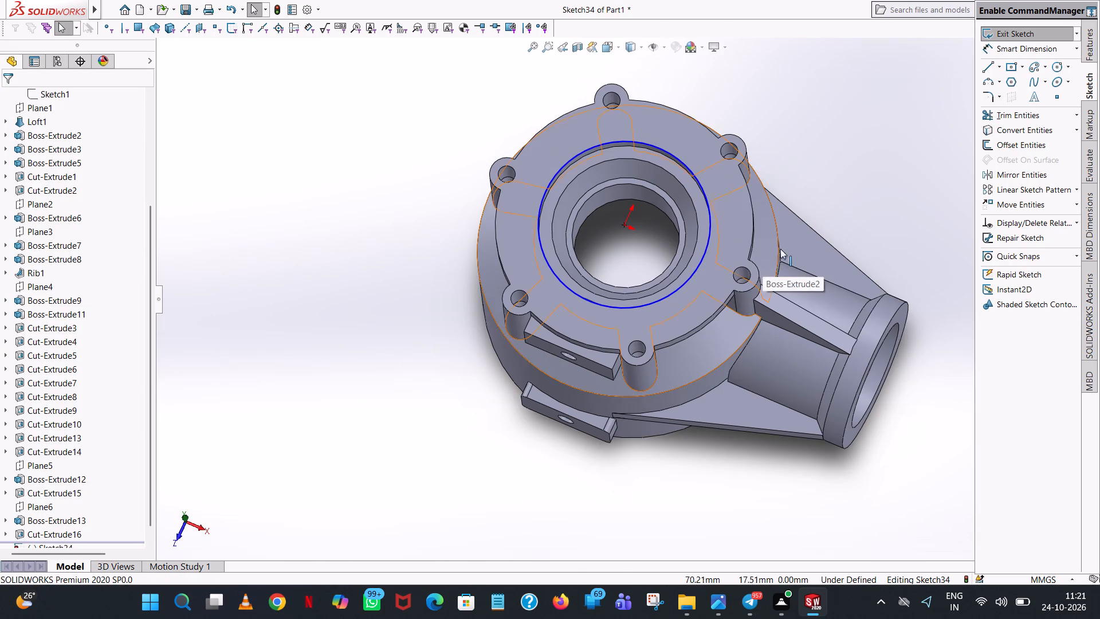
pyautogui.moveTo(800, 232); pyautogui.dragTo(819, 188, button='middle')
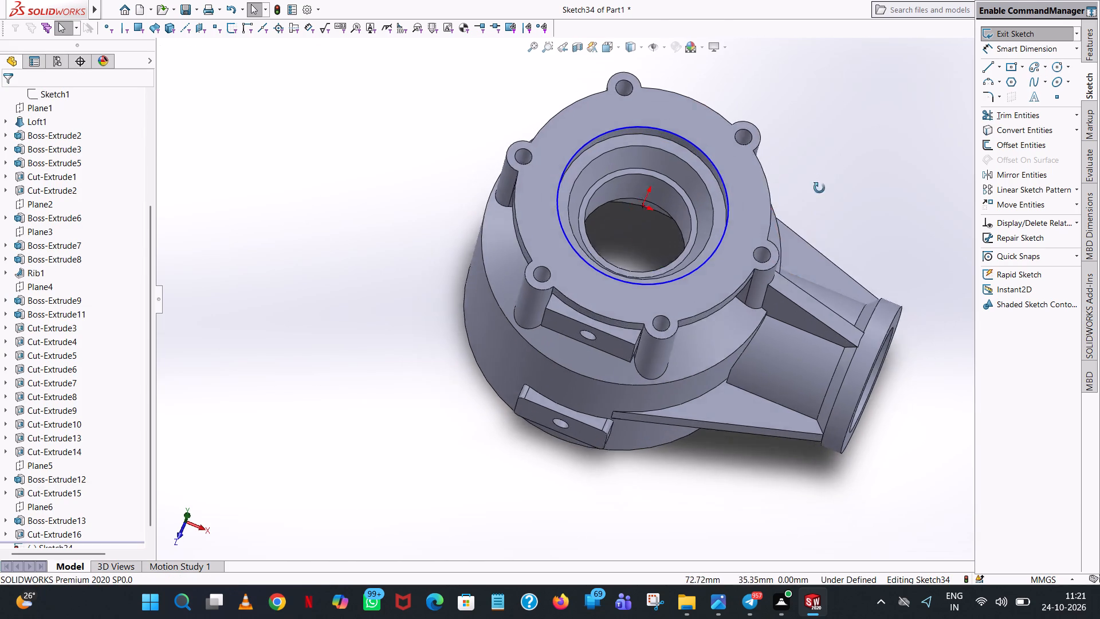
pyautogui.moveTo(819, 188); pyautogui.dragTo(818, 112, button='middle')
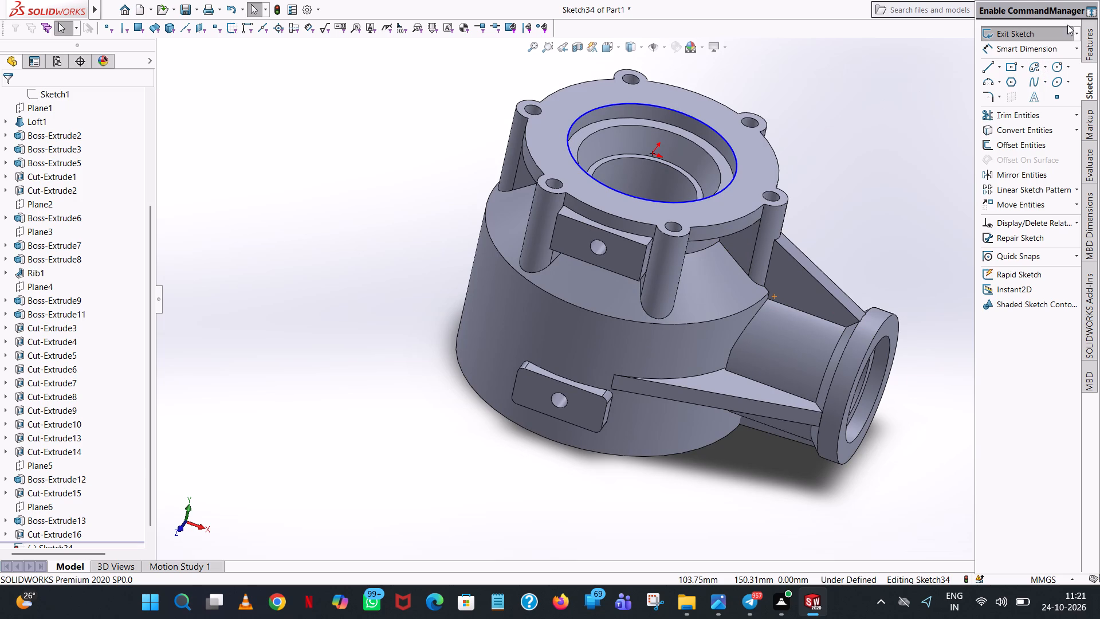
pyautogui.click(1093, 43)
pyautogui.click(1036, 117)
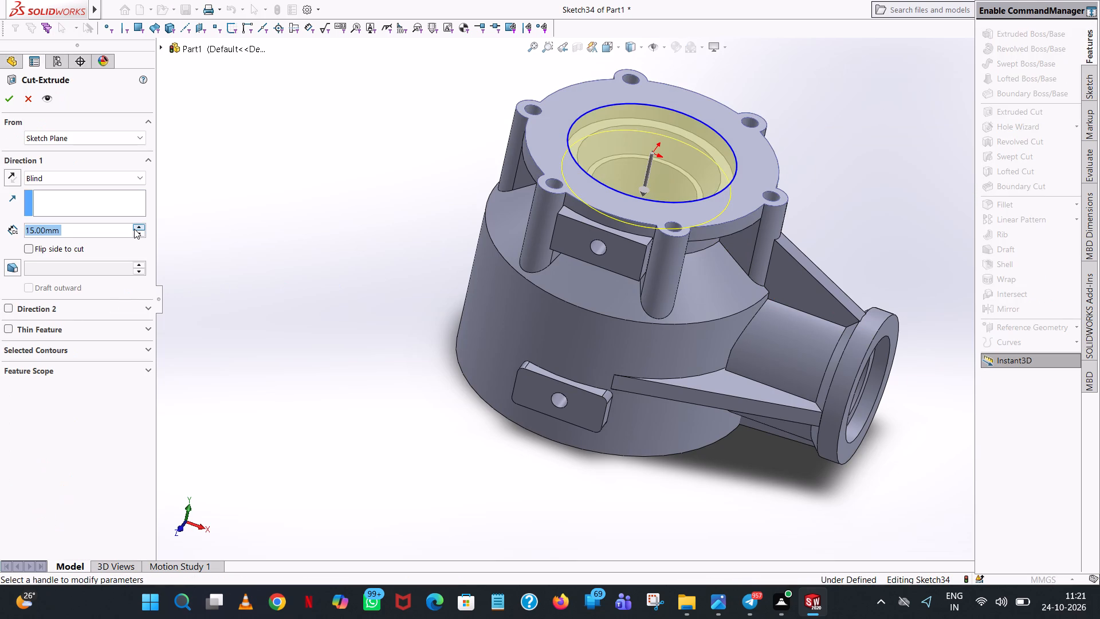
pyautogui.press('8')
pyautogui.press('Return')
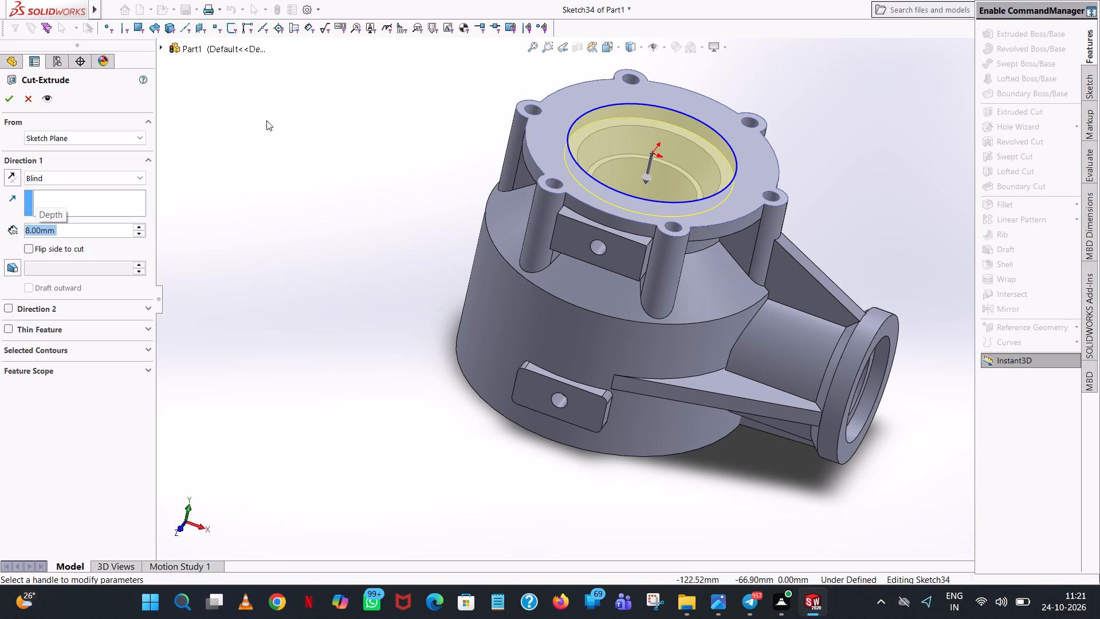
pyautogui.click(10, 101)
pyautogui.click(269, 178)
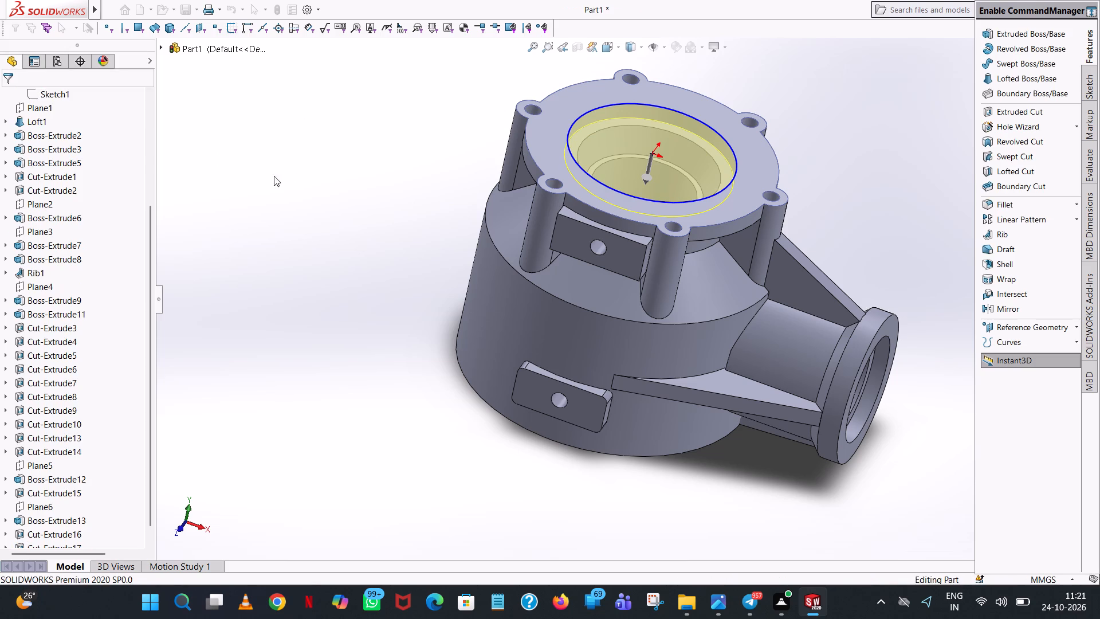
# Examine the housing from all sides, checking the flange recess, open base, side branch and holed blocks.
pyautogui.moveTo(646, 158); pyautogui.dragTo(597, 390, button='middle')
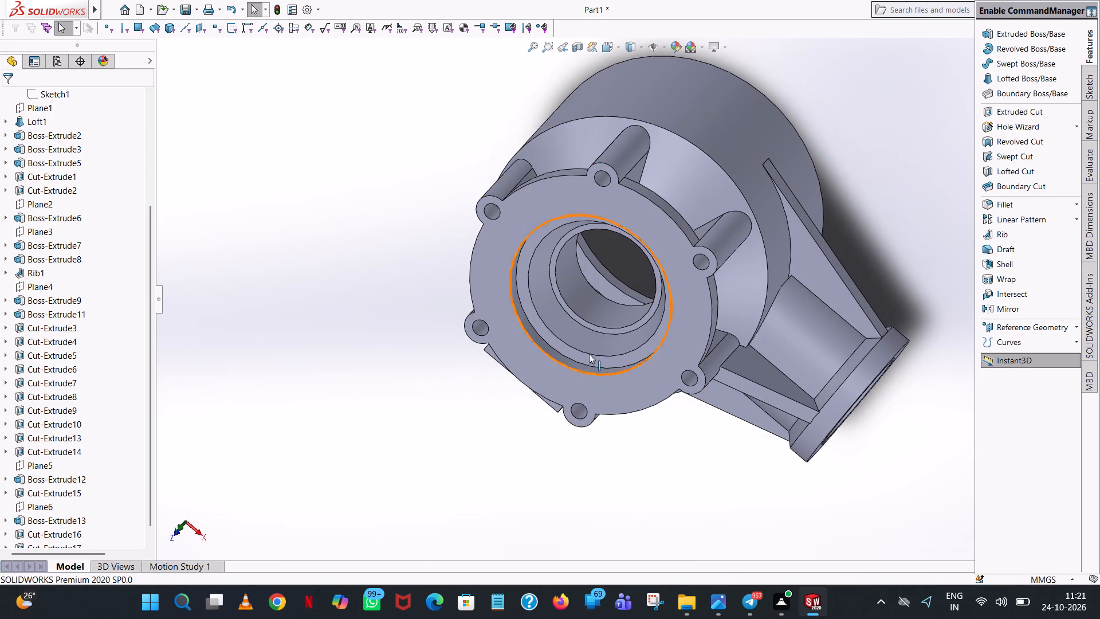
pyautogui.scroll(-7, 585, 342)
pyautogui.scroll(8, 585, 340)
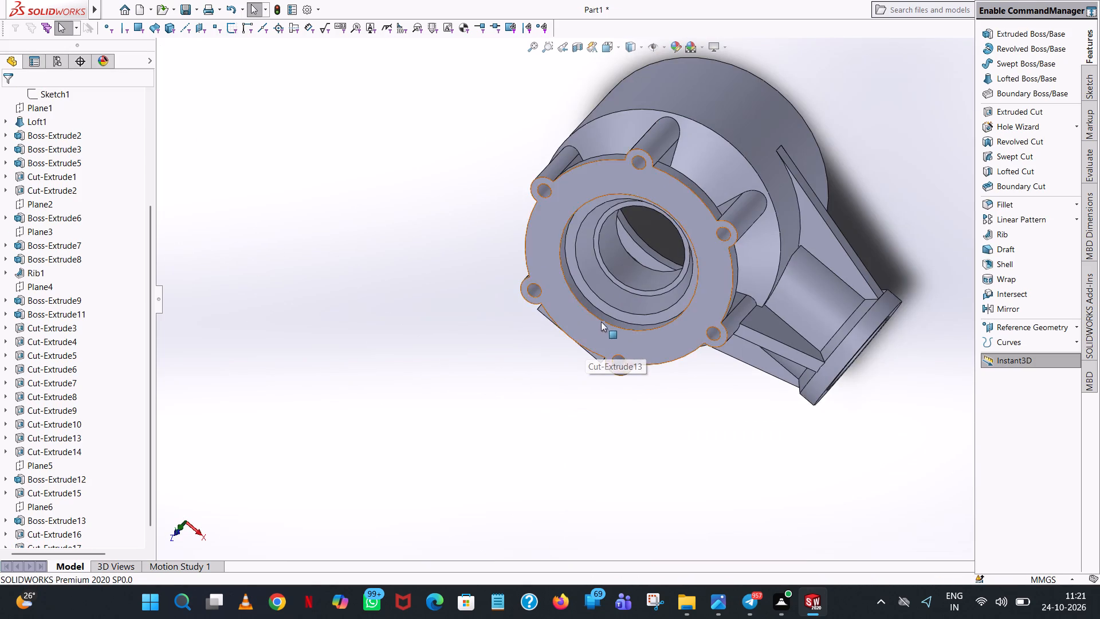
pyautogui.scroll(1, 602, 320)
pyautogui.moveTo(618, 304); pyautogui.dragTo(864, 334, button='middle')
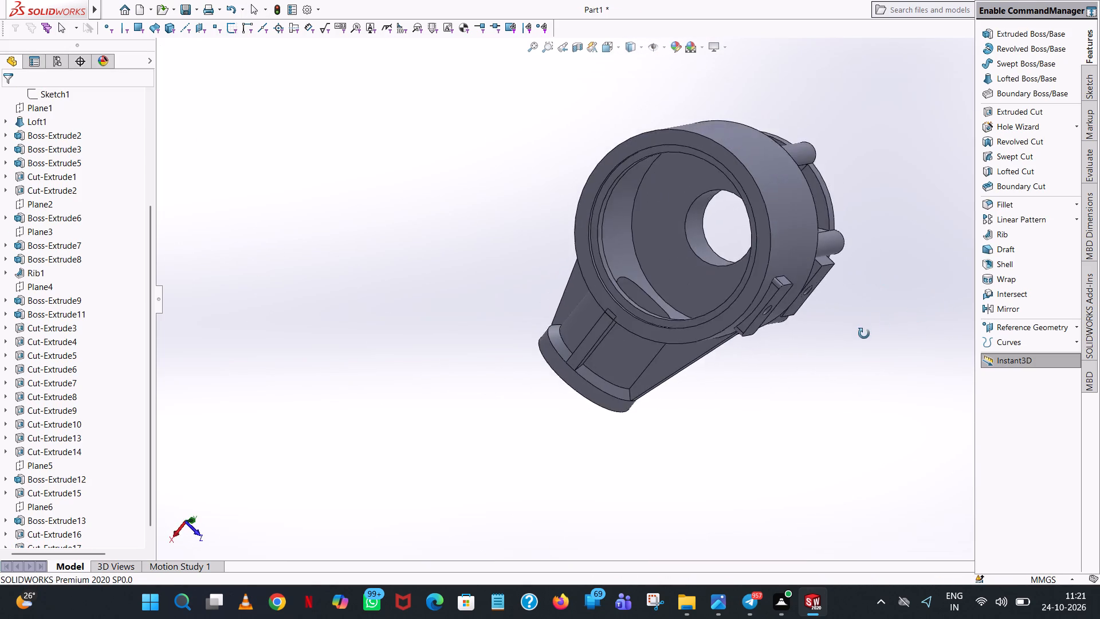
pyautogui.moveTo(864, 334); pyautogui.dragTo(940, 324, button='middle')
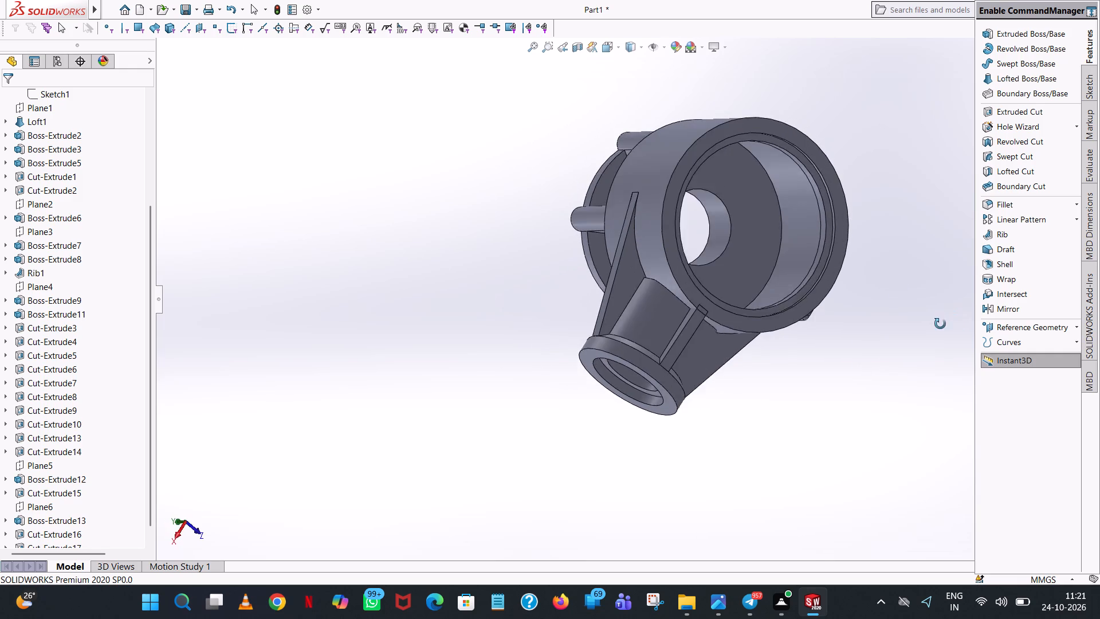
pyautogui.moveTo(940, 324); pyautogui.dragTo(832, 361, button='middle')
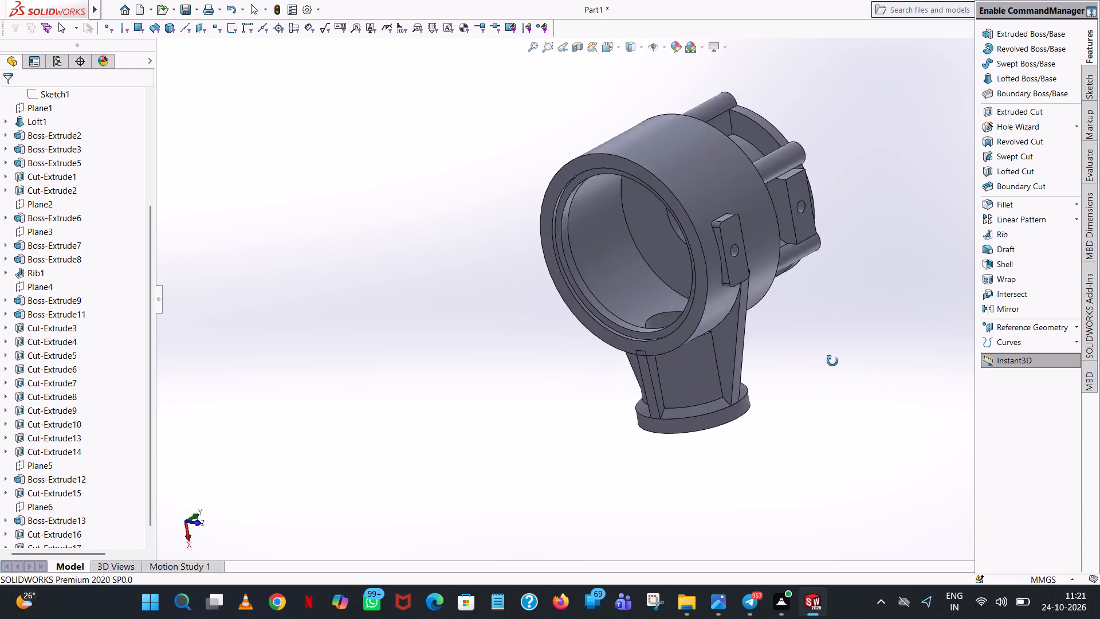
pyautogui.moveTo(832, 361); pyautogui.dragTo(1099, 252, button='middle')
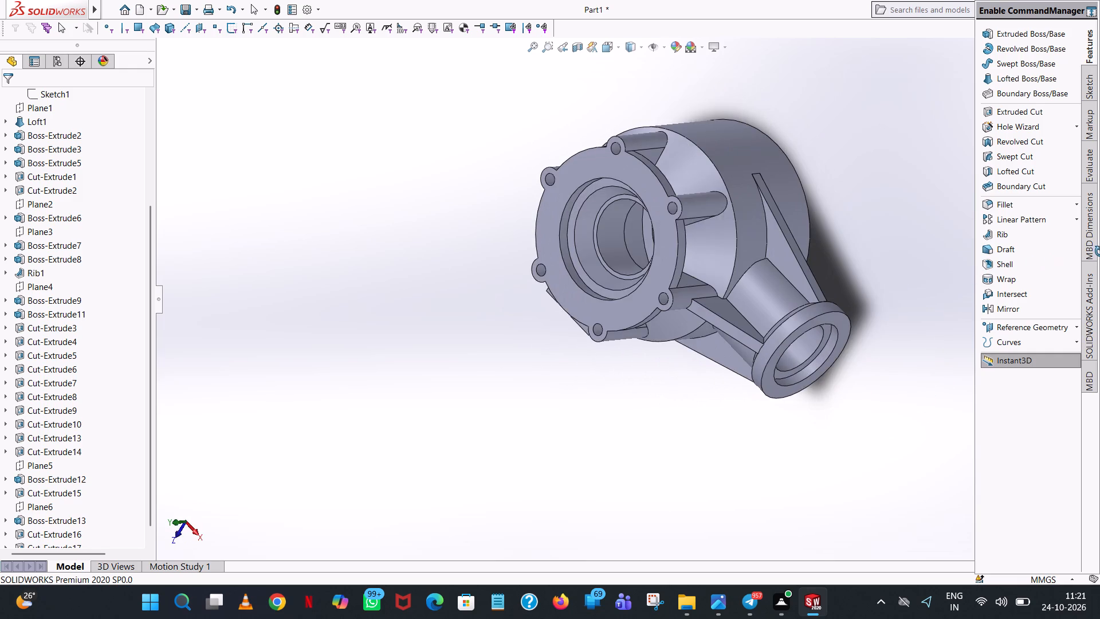
pyautogui.moveTo(1099, 252); pyautogui.dragTo(1082, 286, button='middle')
pyautogui.moveTo(815, 295); pyautogui.dragTo(929, 139, button='middle')
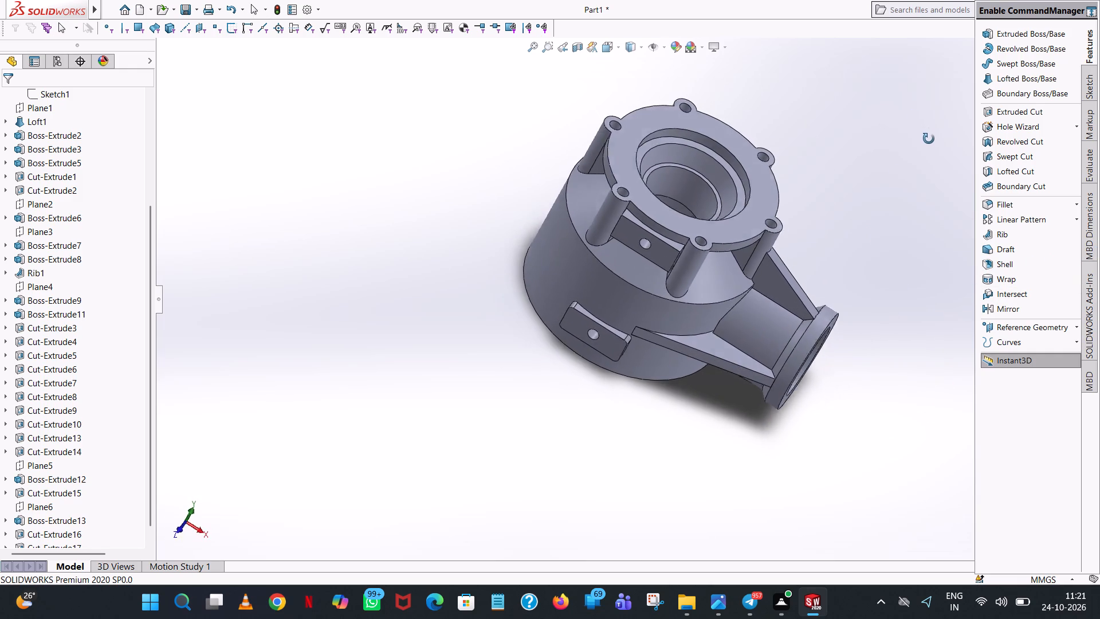
pyautogui.moveTo(929, 139); pyautogui.dragTo(920, 79, button='middle')
pyautogui.scroll(2, 922, 123)
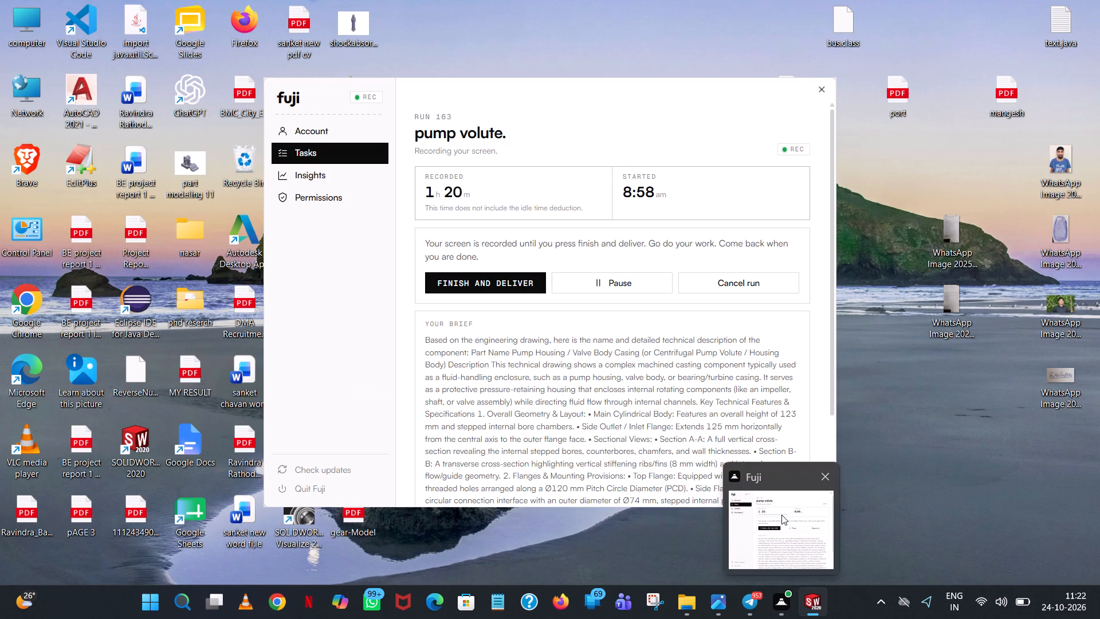
# Colour the whole housing body dark grey, RGB 128, 128, 128, from the standard swatches.
pyautogui.rightClick(599, 276)
pyautogui.click(698, 245)
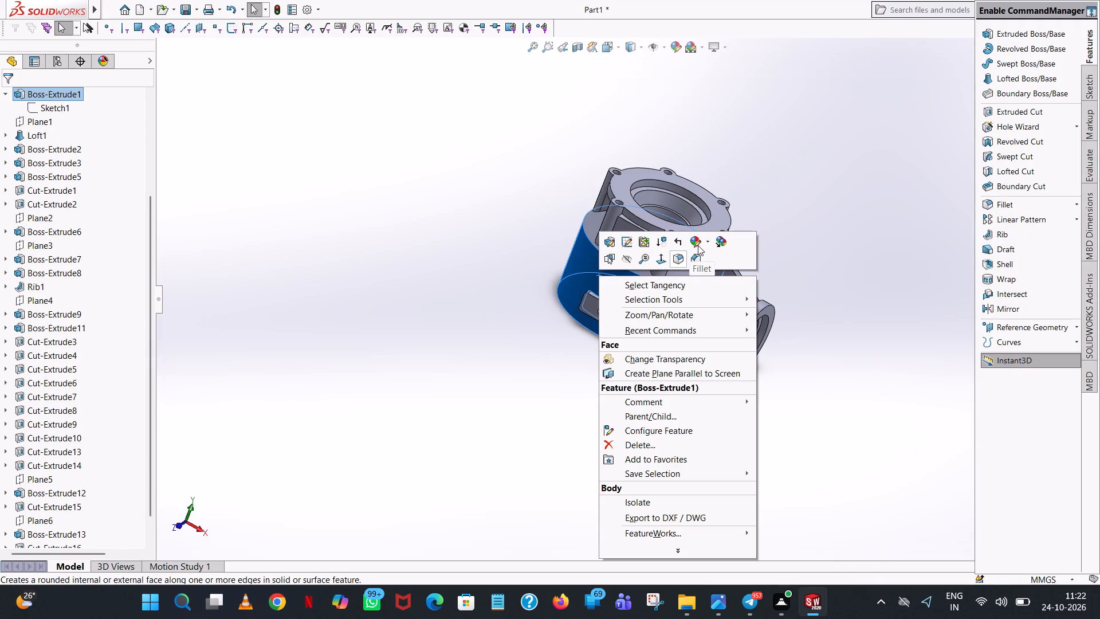
pyautogui.click(720, 292)
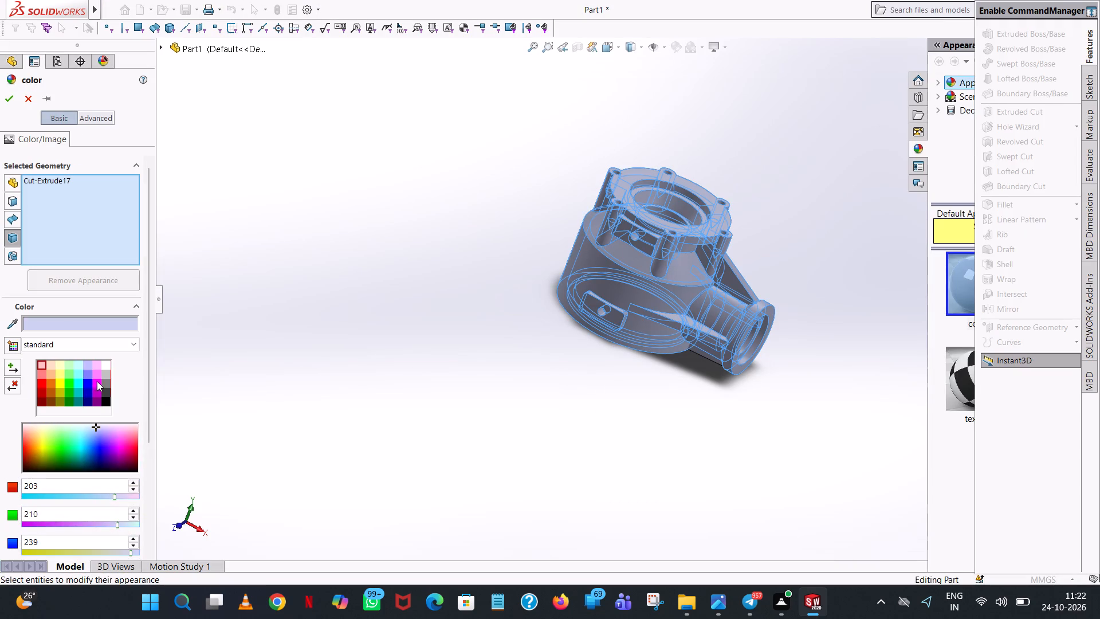
pyautogui.click(105, 385)
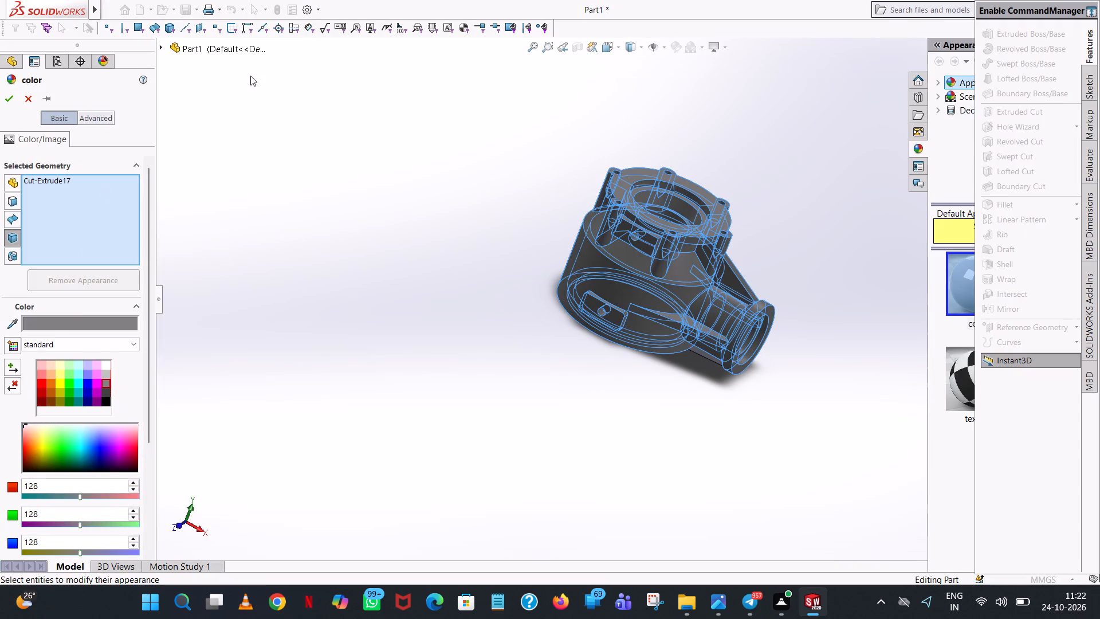
pyautogui.click(12, 95)
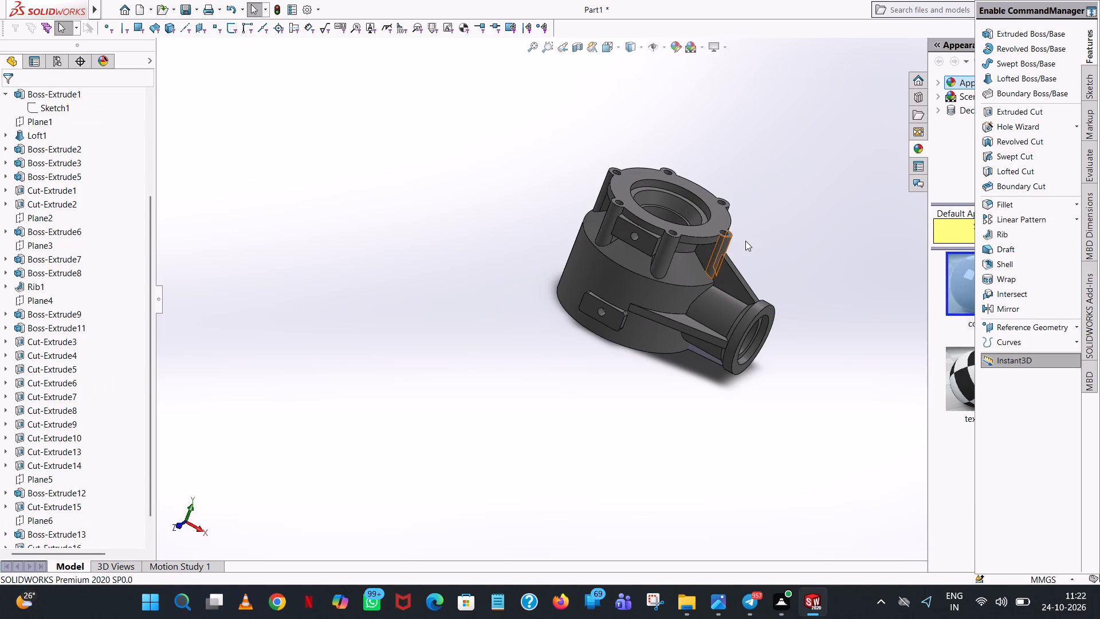
# Open a face-level colour edit for the annular step face inside the side branch flange and choose white, RGB 255, 255, 255.
pyautogui.moveTo(746, 241); pyautogui.dragTo(568, 229, button='middle')
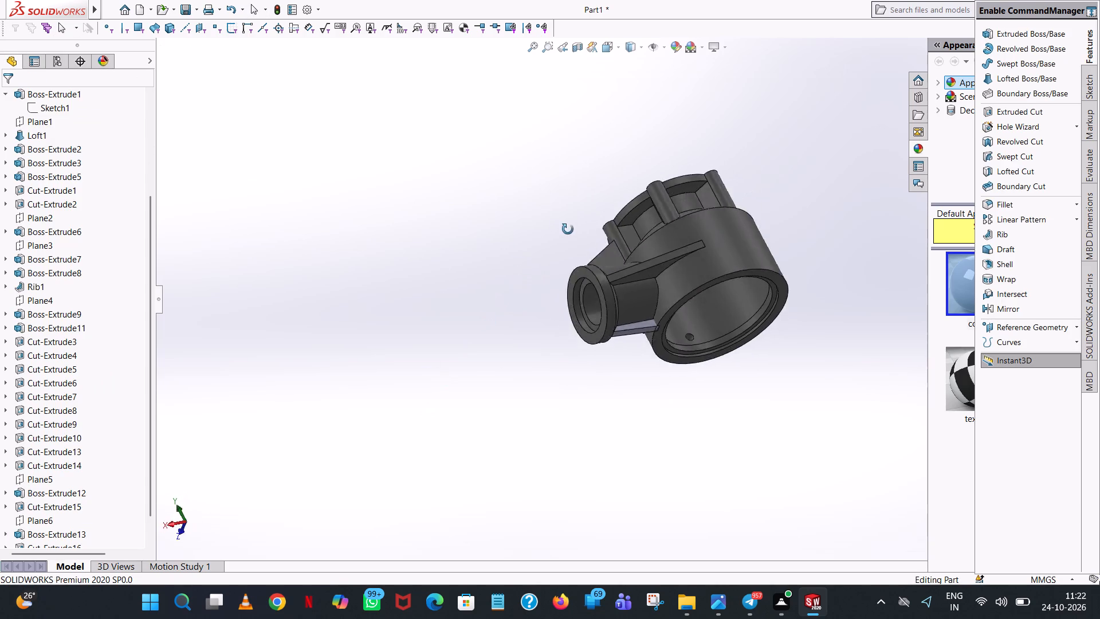
pyautogui.moveTo(568, 229); pyautogui.dragTo(658, 191, button='middle')
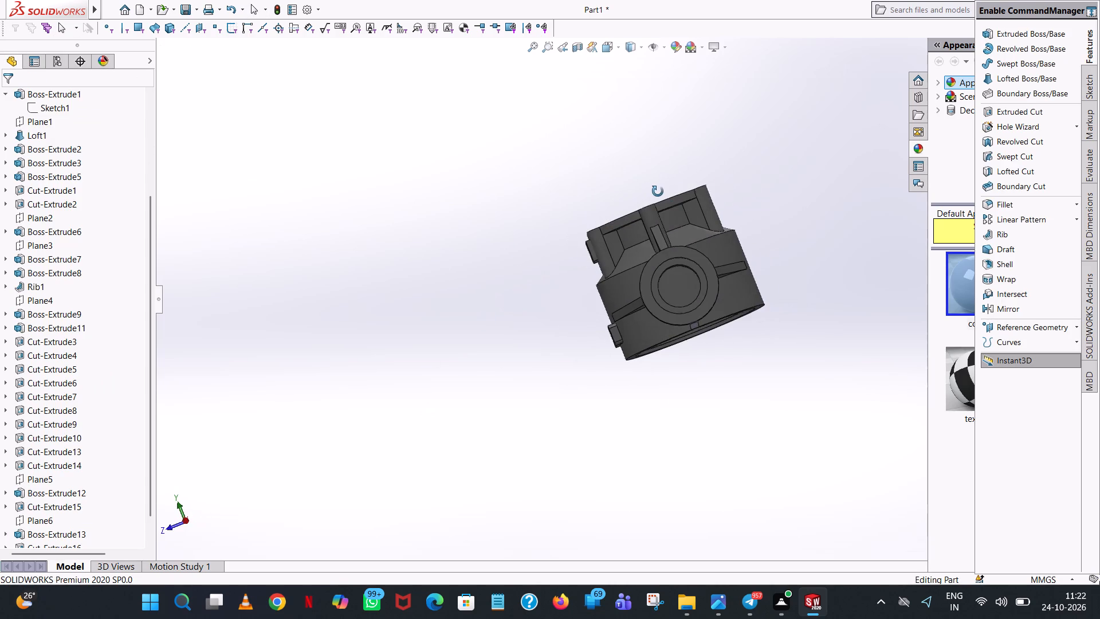
pyautogui.moveTo(658, 191); pyautogui.dragTo(632, 206, button='middle')
pyautogui.scroll(1, 698, 179)
pyautogui.scroll(-7, 675, 324)
pyautogui.moveTo(616, 258); pyautogui.dragTo(632, 237, button='middle')
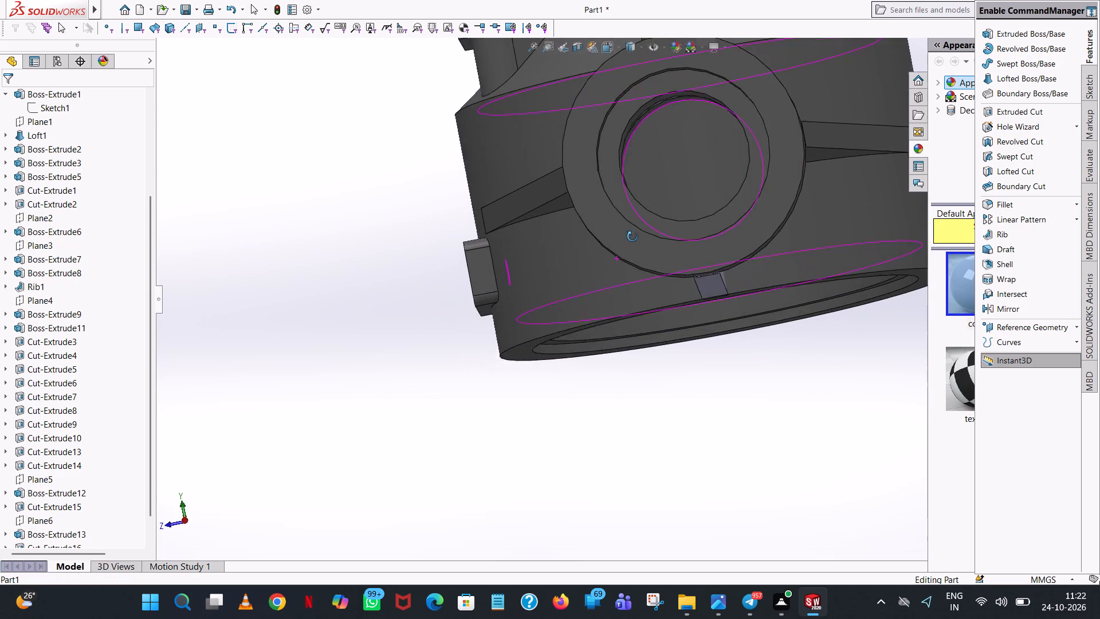
pyautogui.moveTo(632, 237); pyautogui.dragTo(650, 199, button='middle')
pyautogui.scroll(7, 652, 213)
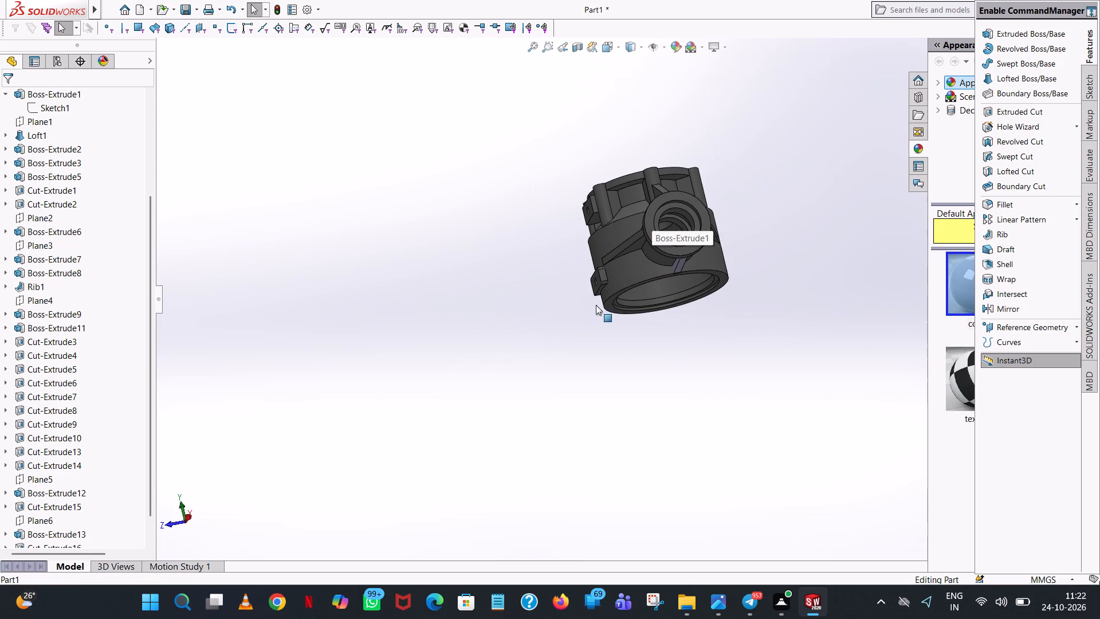
pyautogui.click(695, 216)
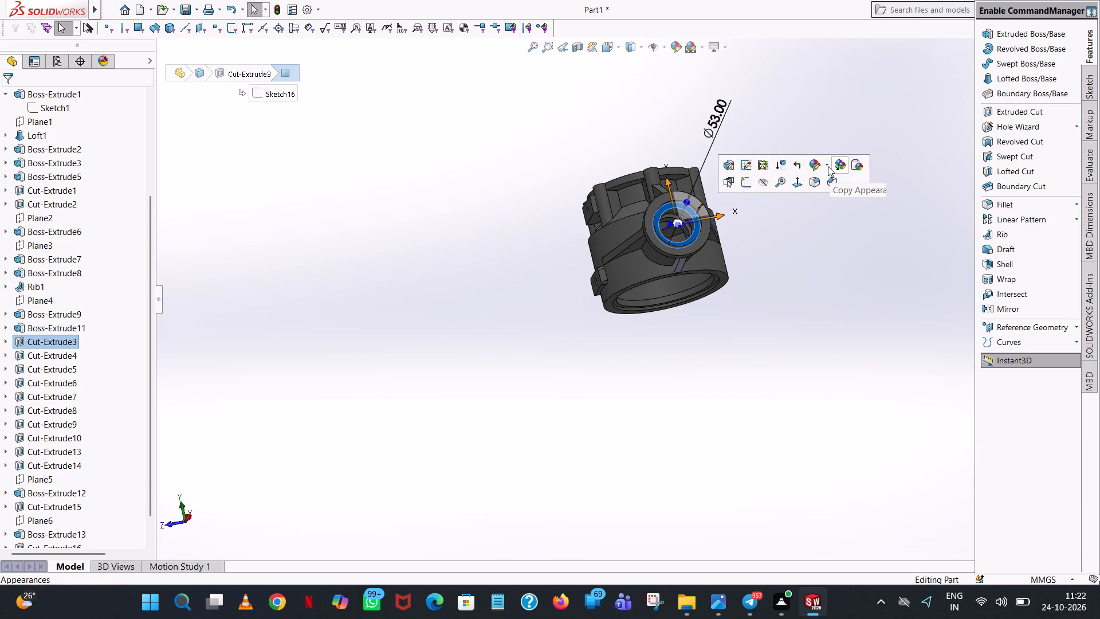
pyautogui.click(818, 163)
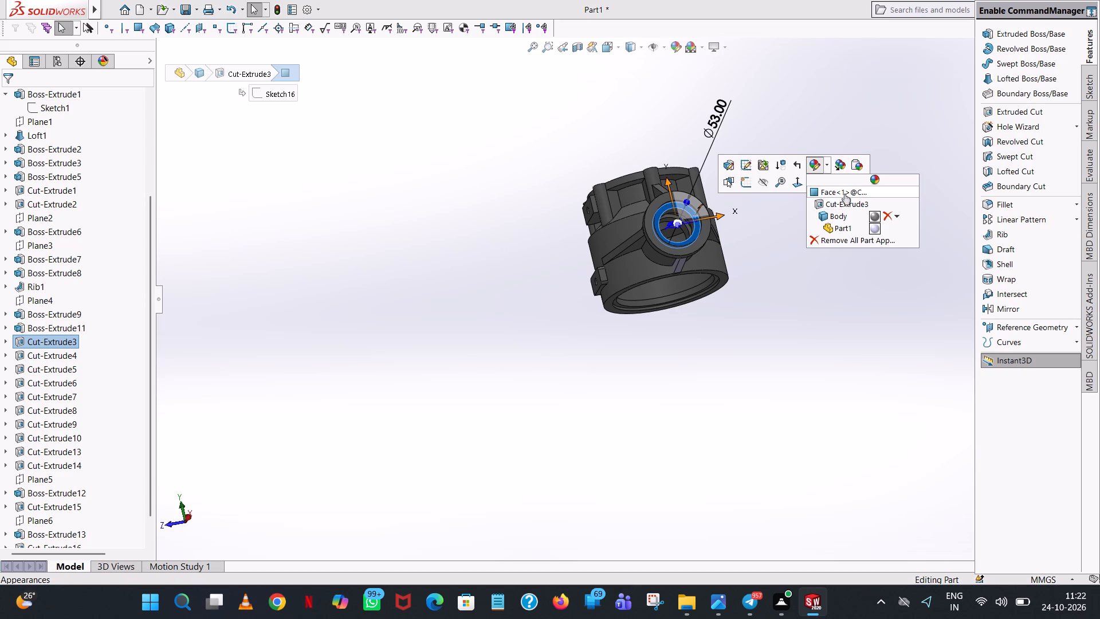
pyautogui.click(844, 193)
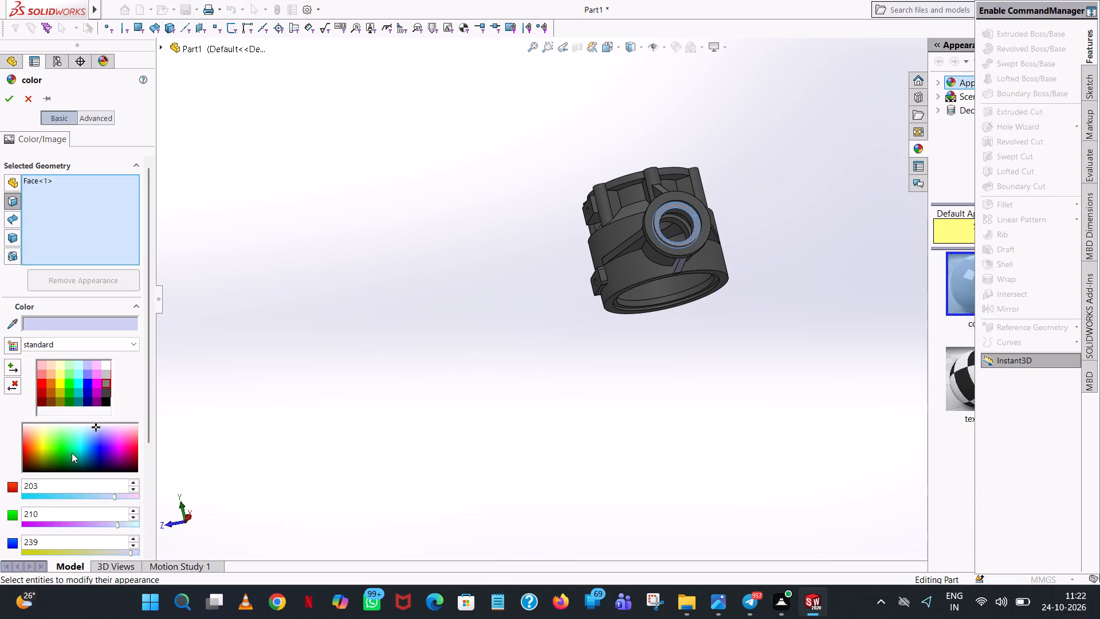
pyautogui.click(105, 364)
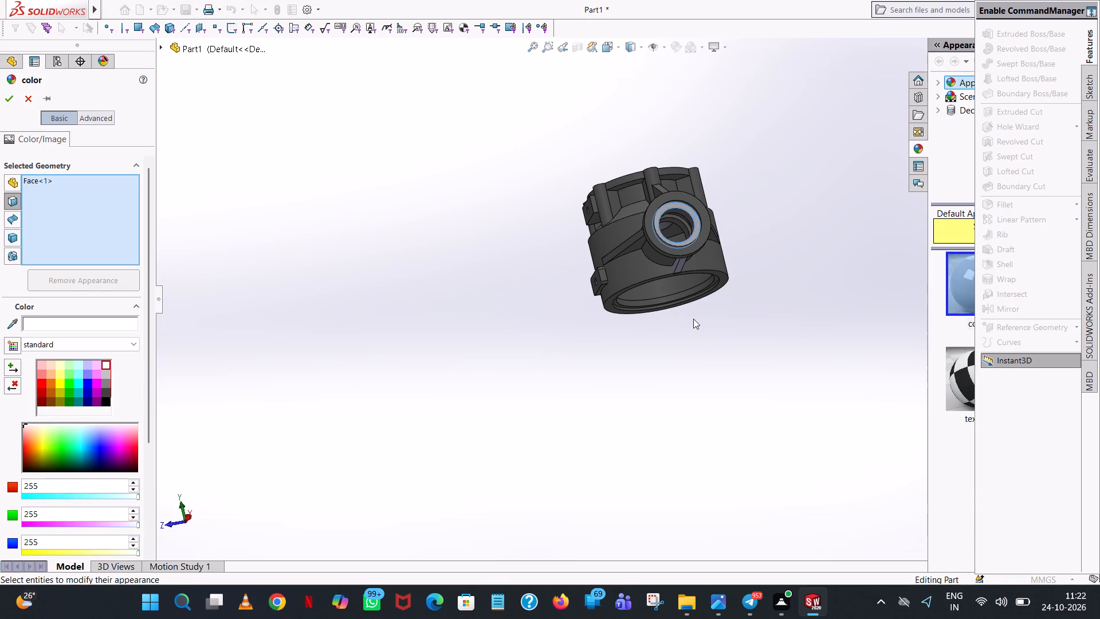
# Swap the annular step face for the side branch's stepped inner bore walls in the white face colour selection.
pyautogui.scroll(1, 694, 323)
pyautogui.moveTo(695, 327); pyautogui.dragTo(701, 365, button='middle')
pyautogui.click(689, 244)
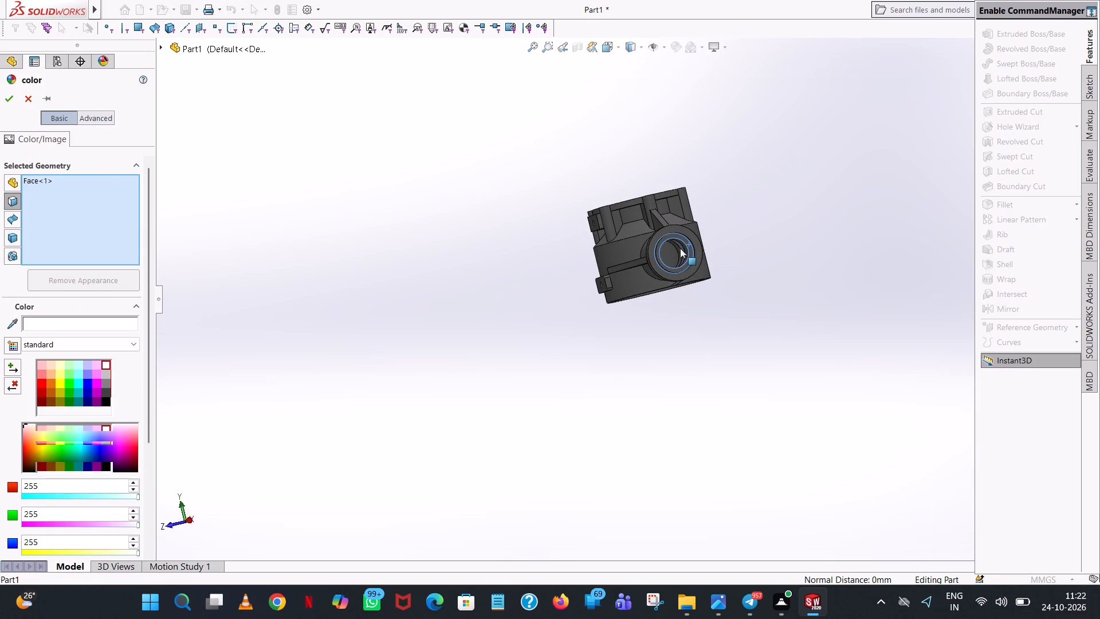
pyautogui.click(679, 249)
pyautogui.scroll(-8, 686, 263)
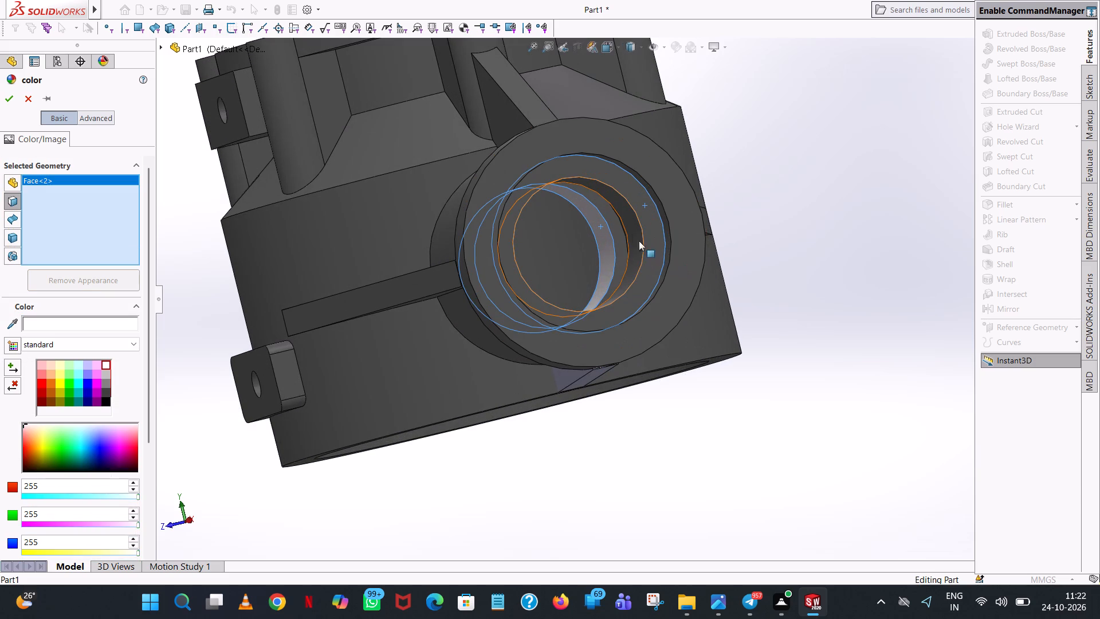
pyautogui.click(630, 232)
pyautogui.click(612, 235)
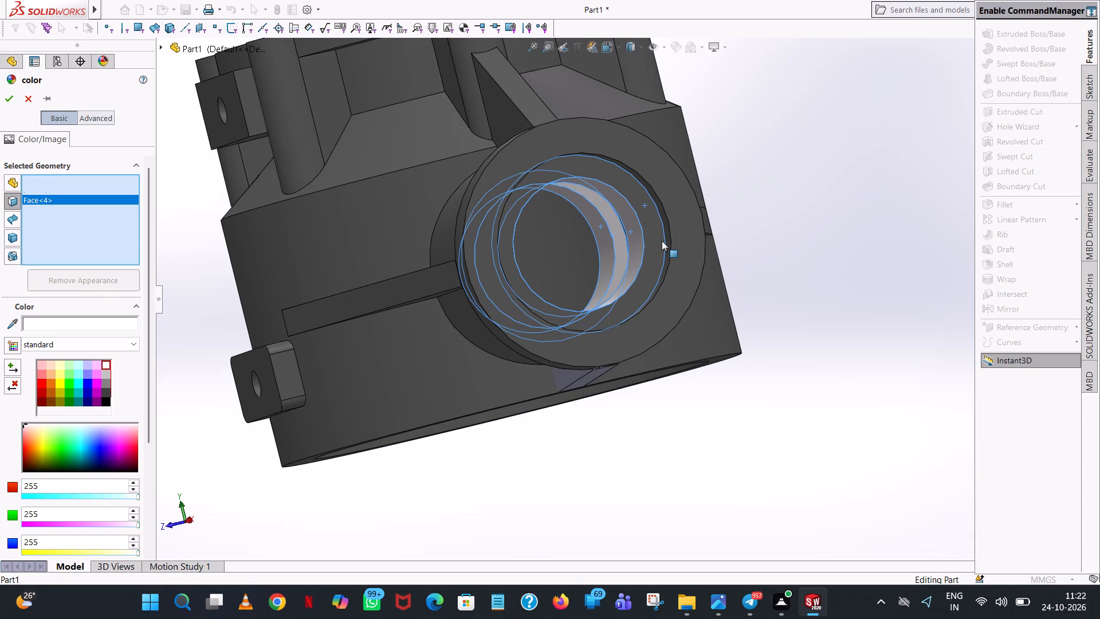
pyautogui.moveTo(692, 250); pyautogui.dragTo(731, 242, button='middle')
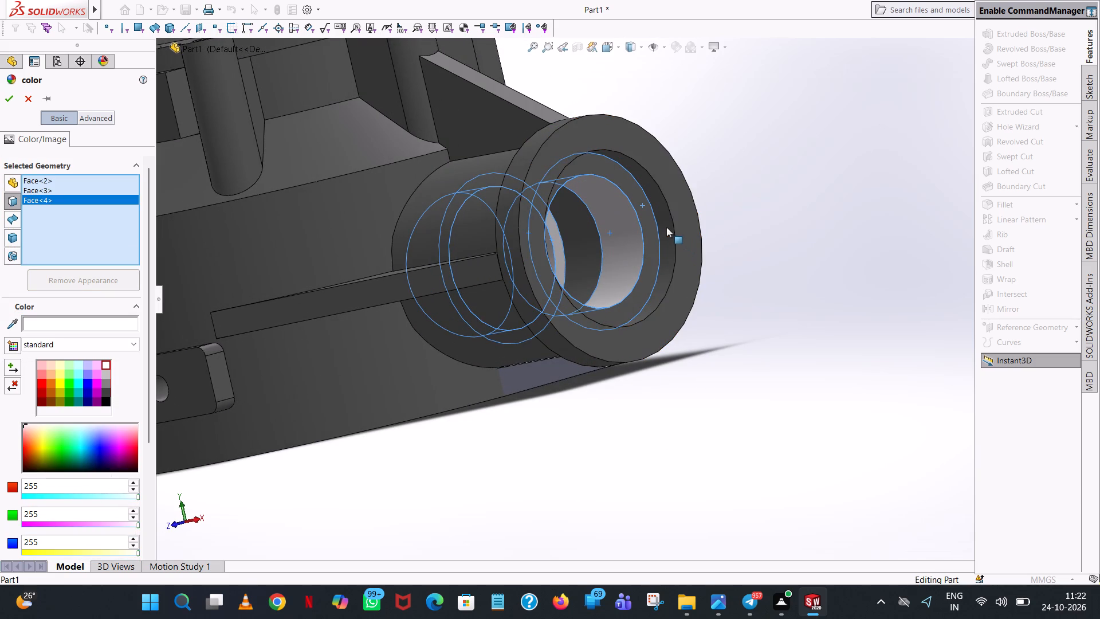
pyautogui.click(666, 226)
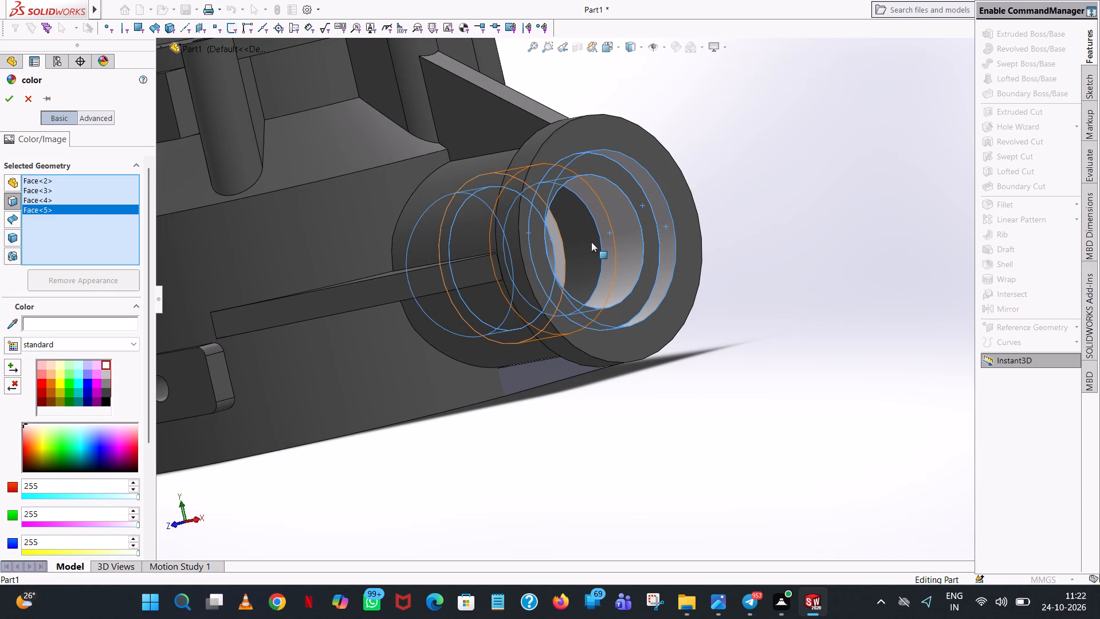
pyautogui.click(591, 242)
pyautogui.scroll(1, 590, 244)
pyautogui.moveTo(590, 244); pyautogui.dragTo(571, 250, button='middle')
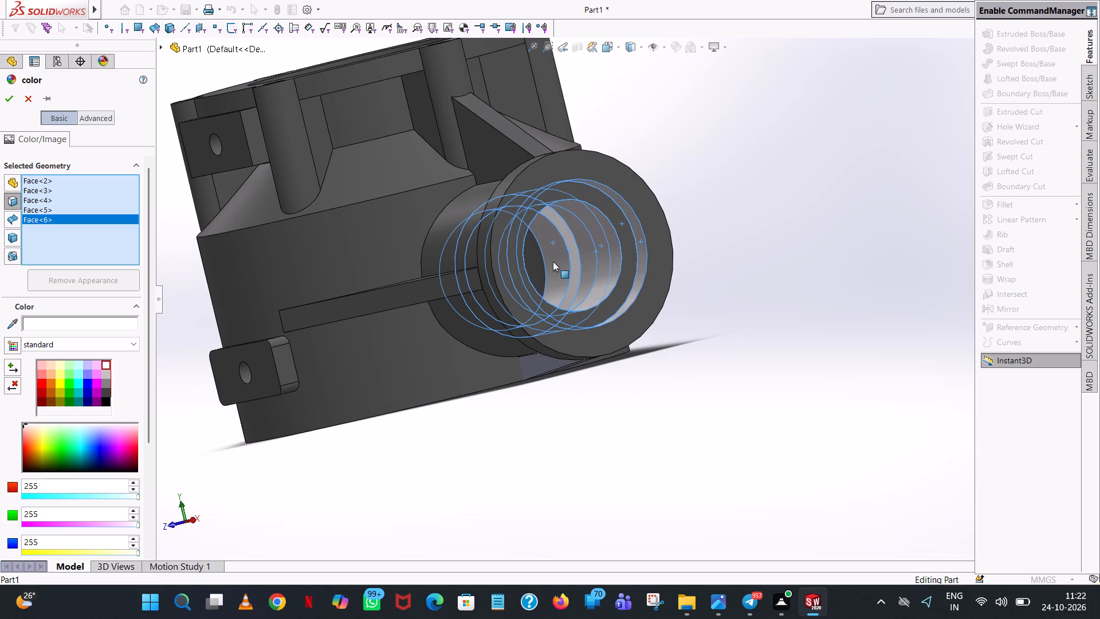
pyautogui.scroll(3, 553, 261)
pyautogui.click(594, 265)
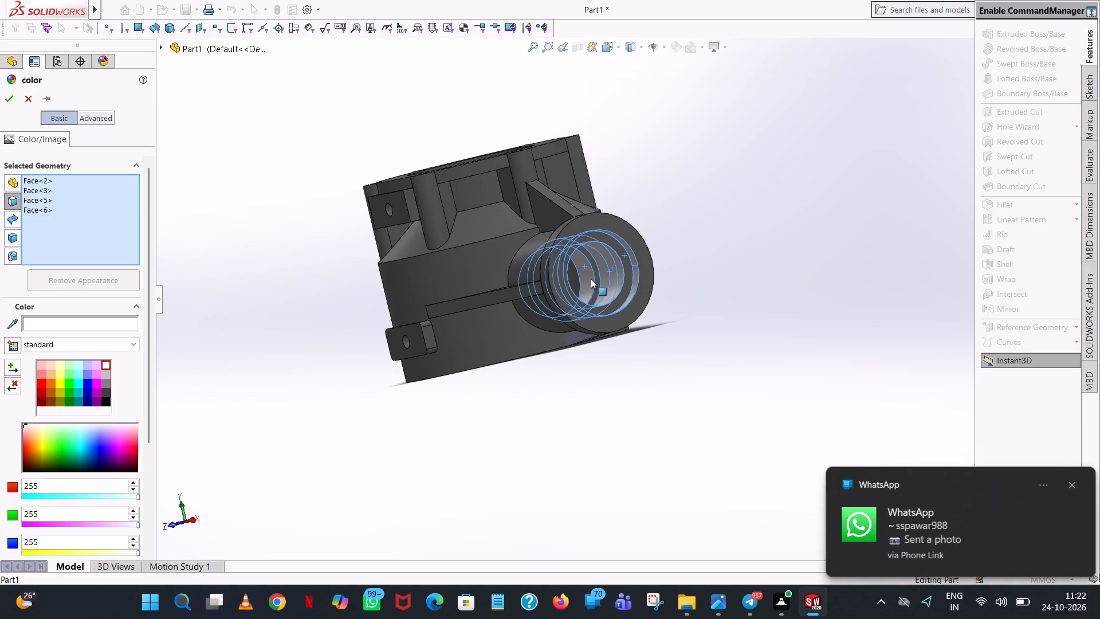
pyautogui.scroll(-7, 596, 276)
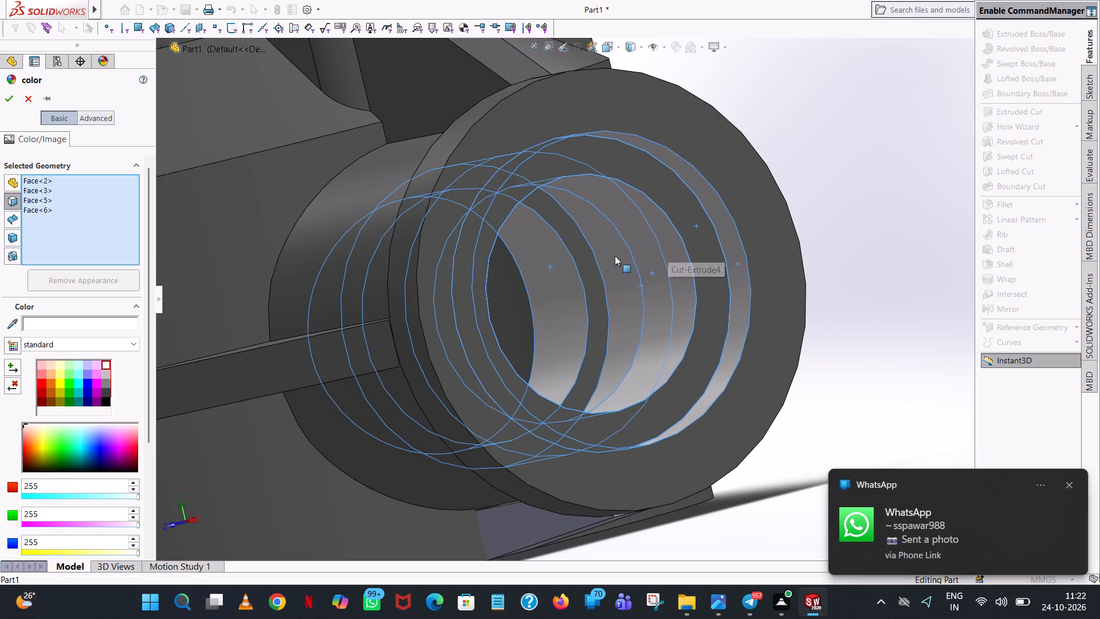
# Add the stepped inner cylindrical walls of the housing's open base to the white face selection.
pyautogui.scroll(6, 537, 265)
pyautogui.moveTo(539, 336); pyautogui.dragTo(590, 196, button='middle')
pyautogui.scroll(1, 554, 316)
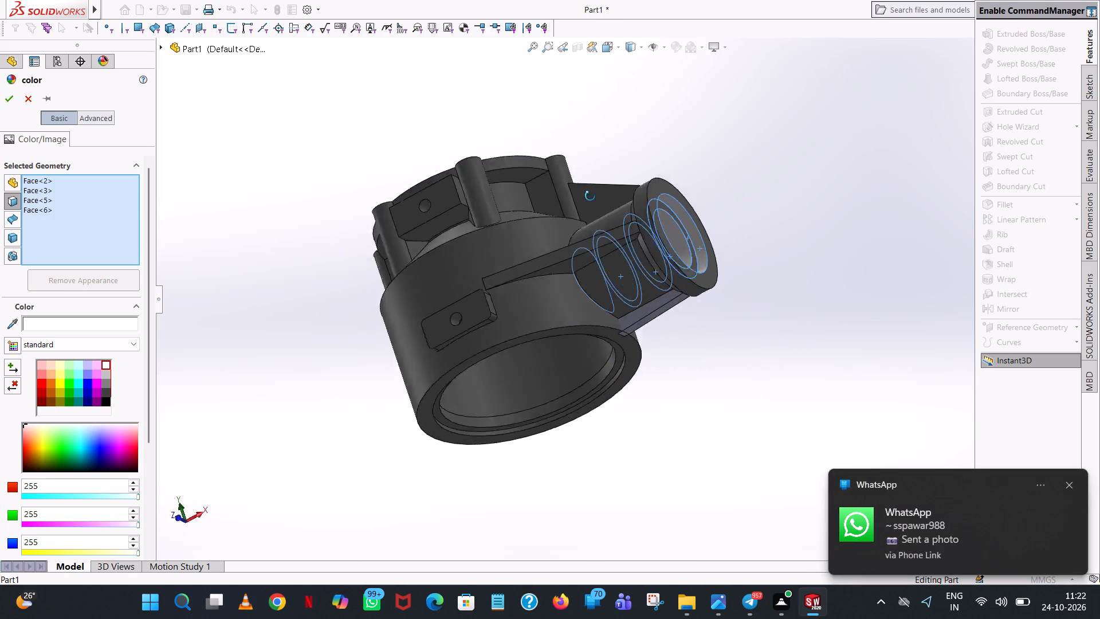
pyautogui.moveTo(590, 196); pyautogui.dragTo(588, 151, button='middle')
pyautogui.click(581, 324)
pyautogui.scroll(-8, 611, 411)
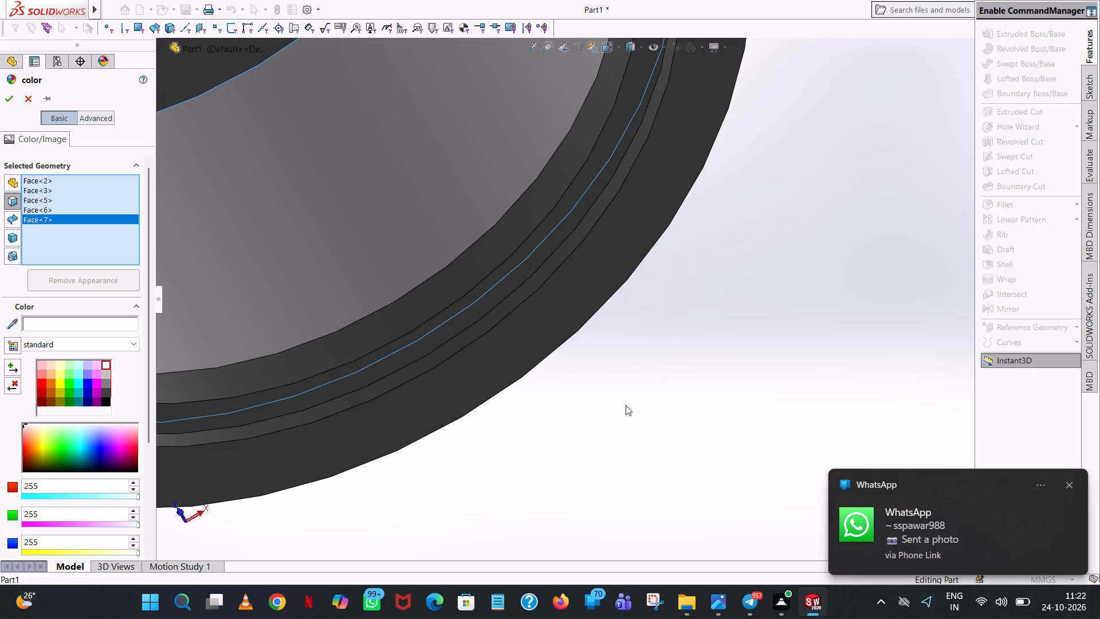
pyautogui.moveTo(637, 379); pyautogui.dragTo(643, 394, button='middle')
pyautogui.scroll(-1, 643, 394)
pyautogui.middleClick(665, 427)
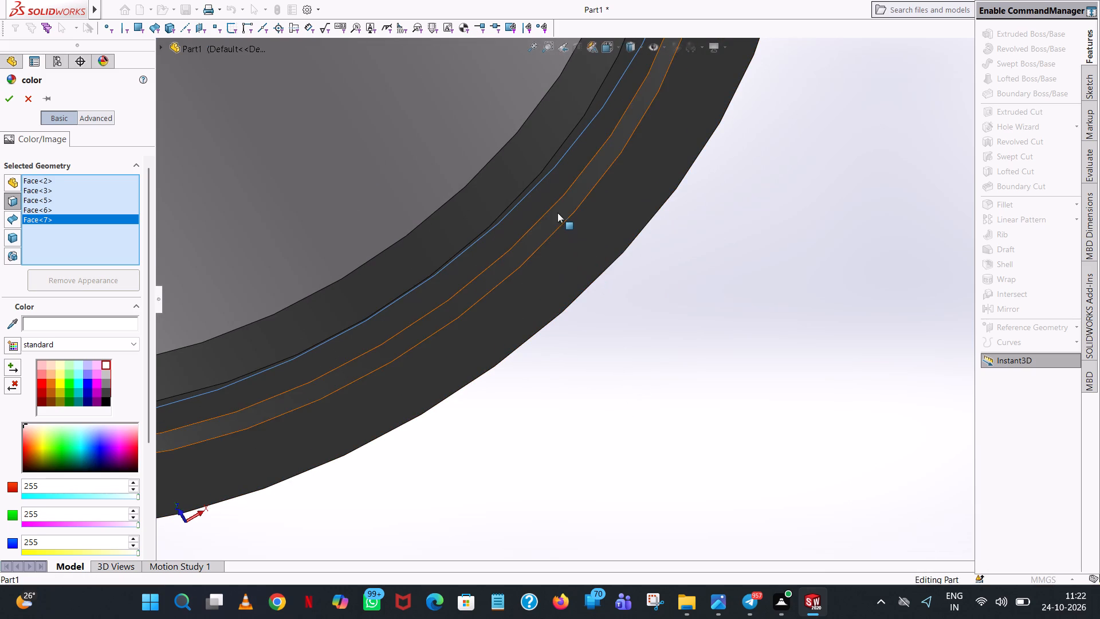
pyautogui.click(557, 213)
pyautogui.click(523, 166)
pyautogui.scroll(5, 522, 167)
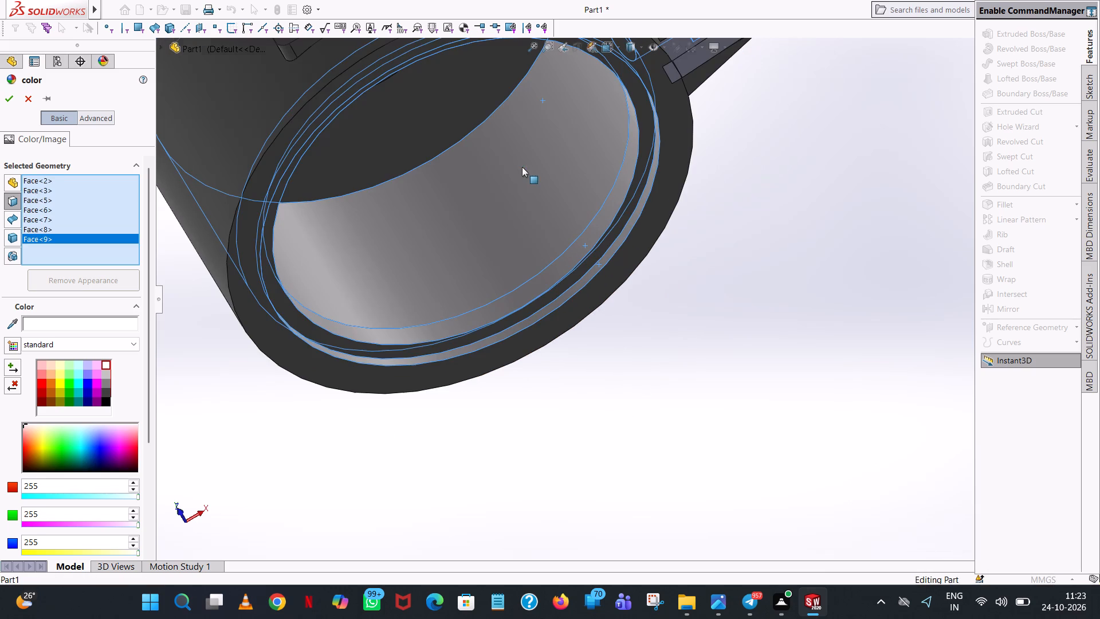
# Add the lobed flange's recess wall and the two stepped bore walls below it to the white face selection.
pyautogui.moveTo(561, 193); pyautogui.dragTo(636, 292, button='middle')
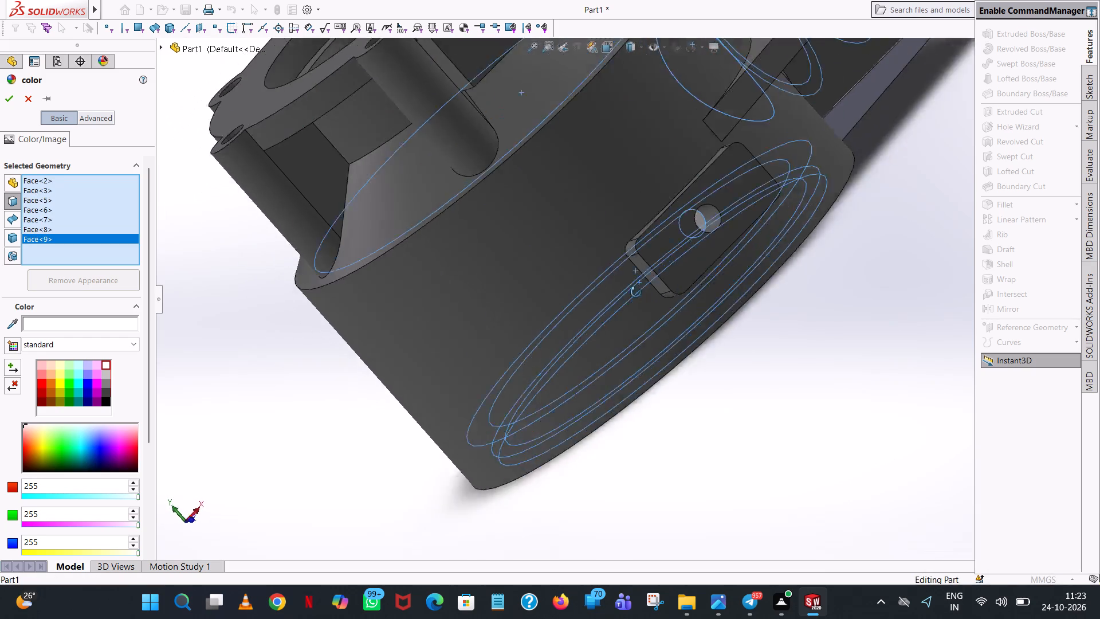
pyautogui.moveTo(636, 292); pyautogui.dragTo(679, 438, button='middle')
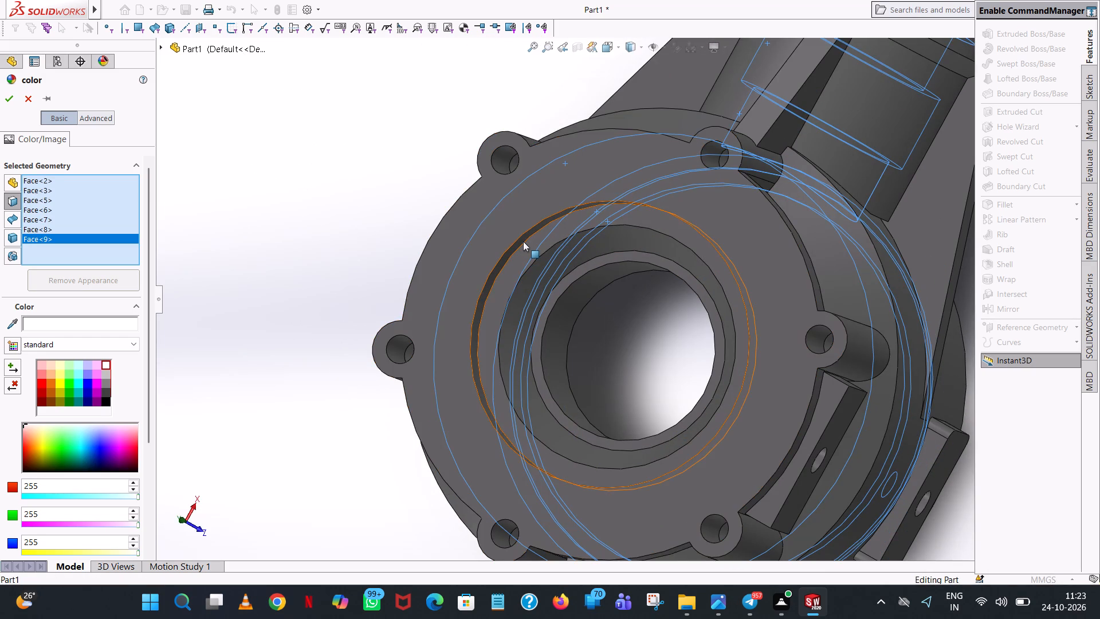
pyautogui.scroll(-8, 524, 242)
pyautogui.click(611, 247)
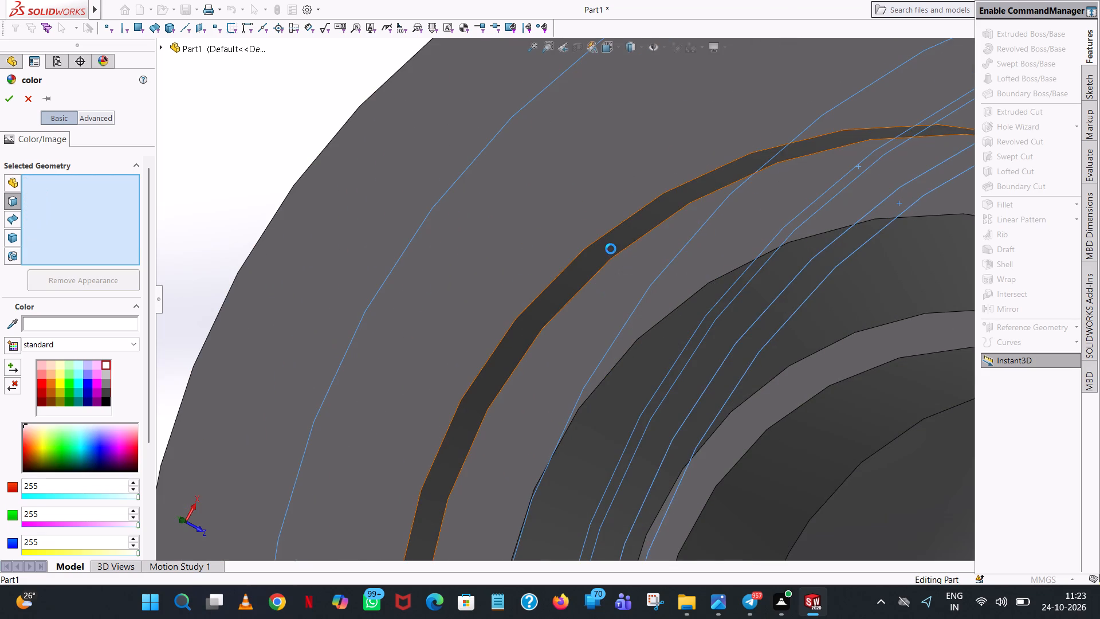
pyautogui.scroll(4, 611, 250)
pyautogui.moveTo(682, 314); pyautogui.dragTo(656, 189, button='middle')
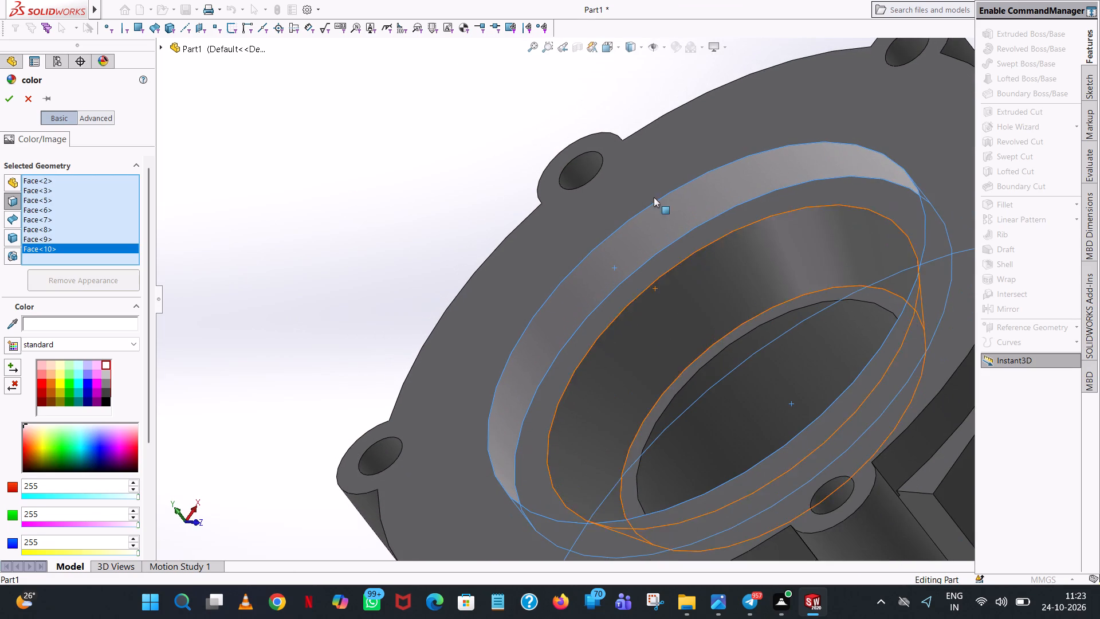
pyautogui.click(706, 274)
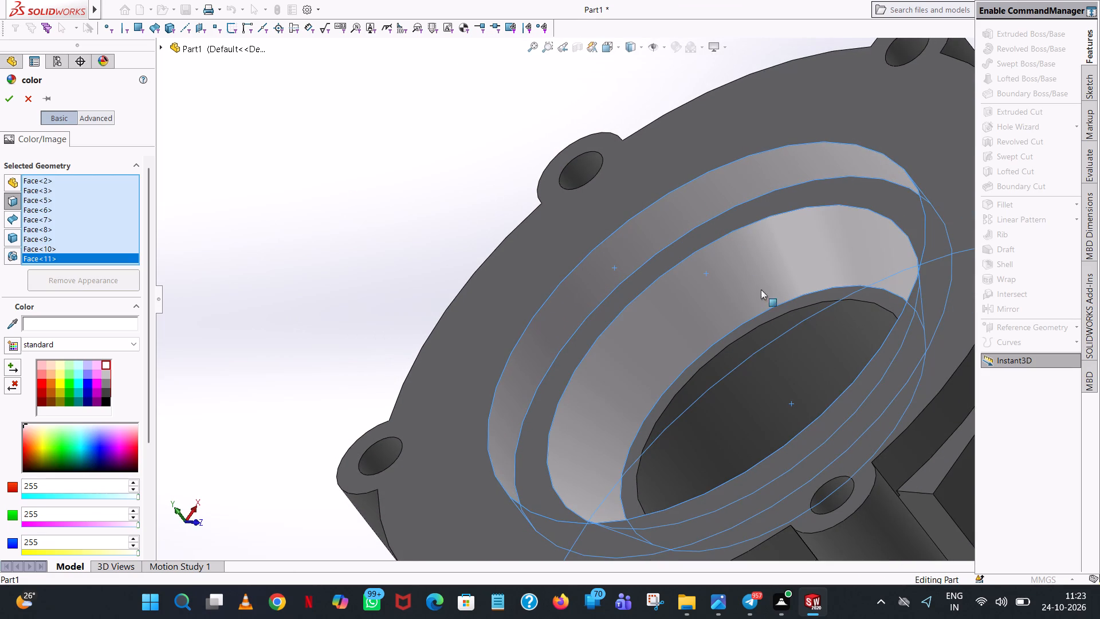
pyautogui.click(779, 363)
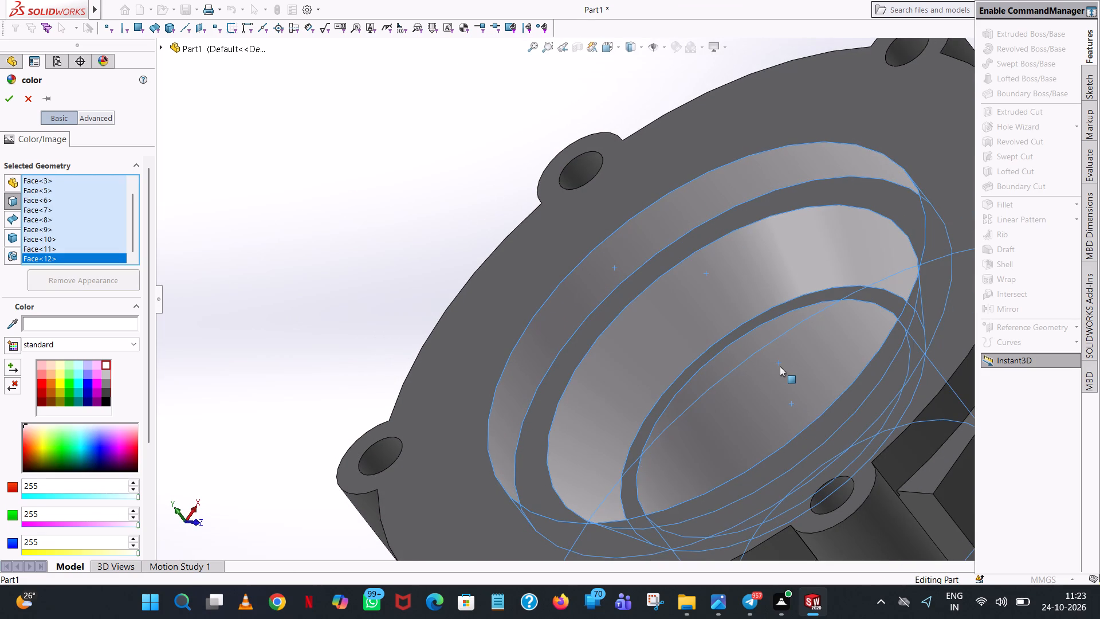
# Add the cylindrical wall and conical bottom of the lobe hole beside the holed blocks to the white selection.
pyautogui.scroll(3, 780, 366)
pyautogui.moveTo(791, 386); pyautogui.dragTo(836, 492, button='middle')
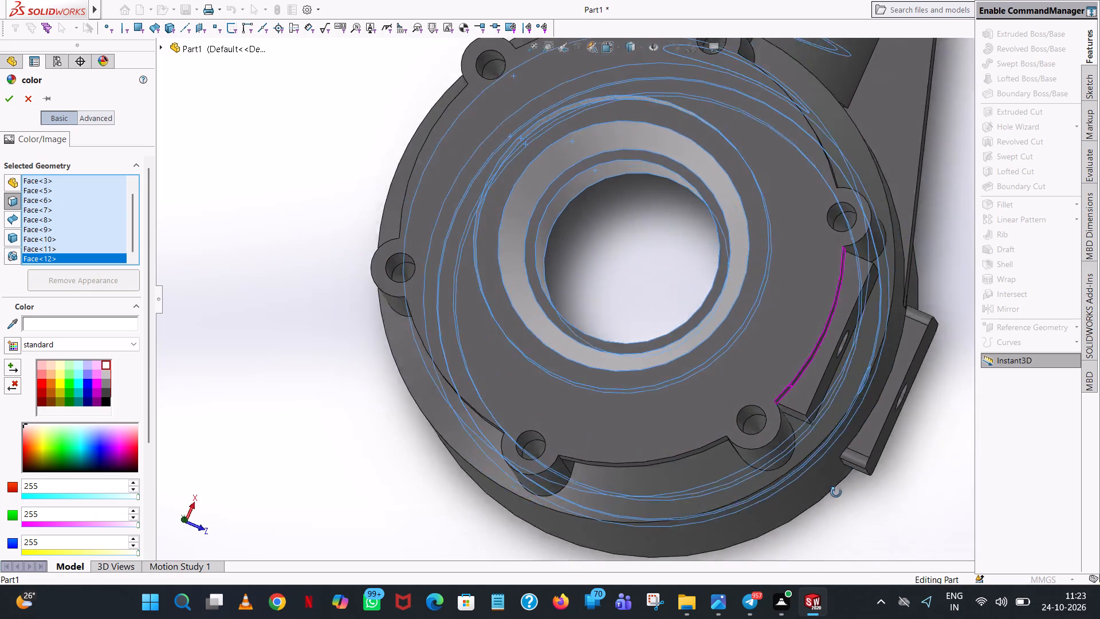
pyautogui.moveTo(836, 492); pyautogui.dragTo(874, 381, button='middle')
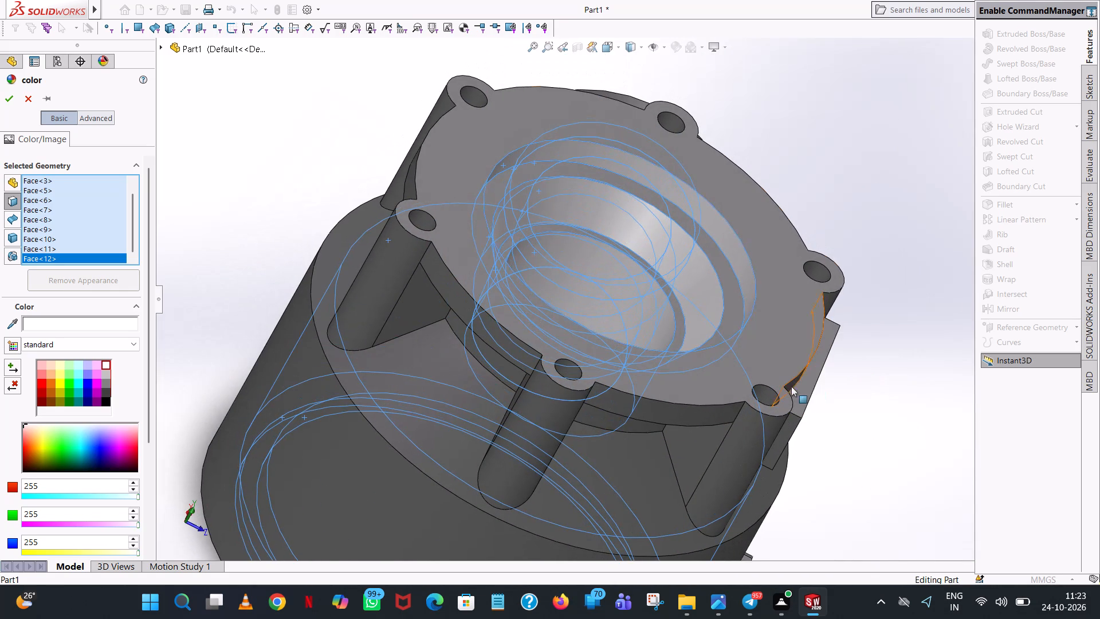
pyautogui.click(771, 392)
pyautogui.moveTo(759, 405); pyautogui.dragTo(759, 465, button='middle')
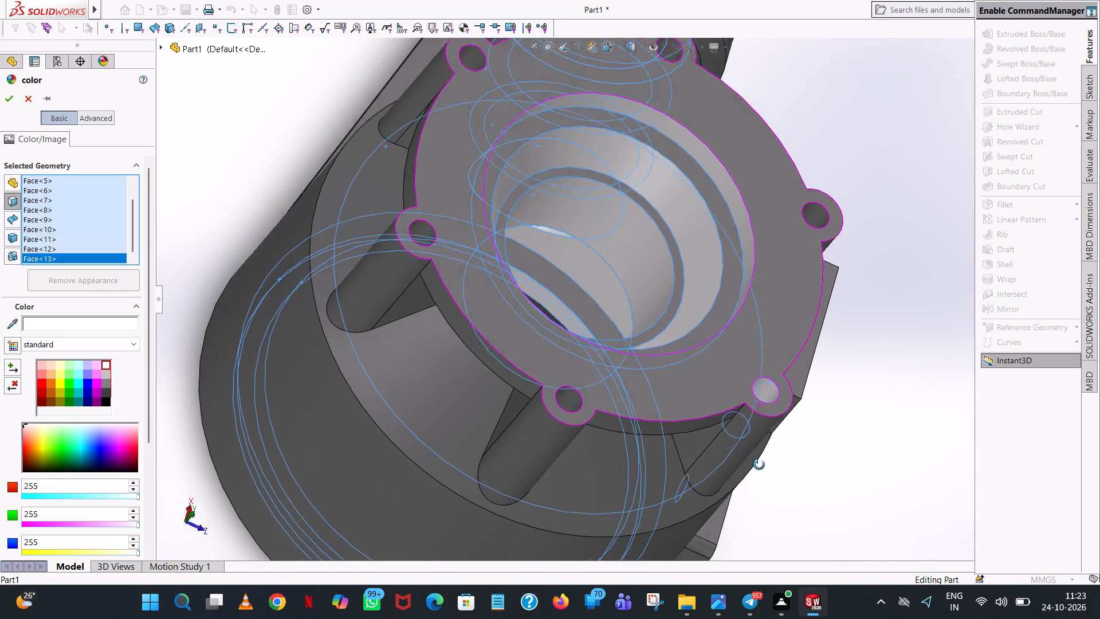
pyautogui.moveTo(759, 465); pyautogui.dragTo(726, 527, button='middle')
pyautogui.scroll(-7, 799, 386)
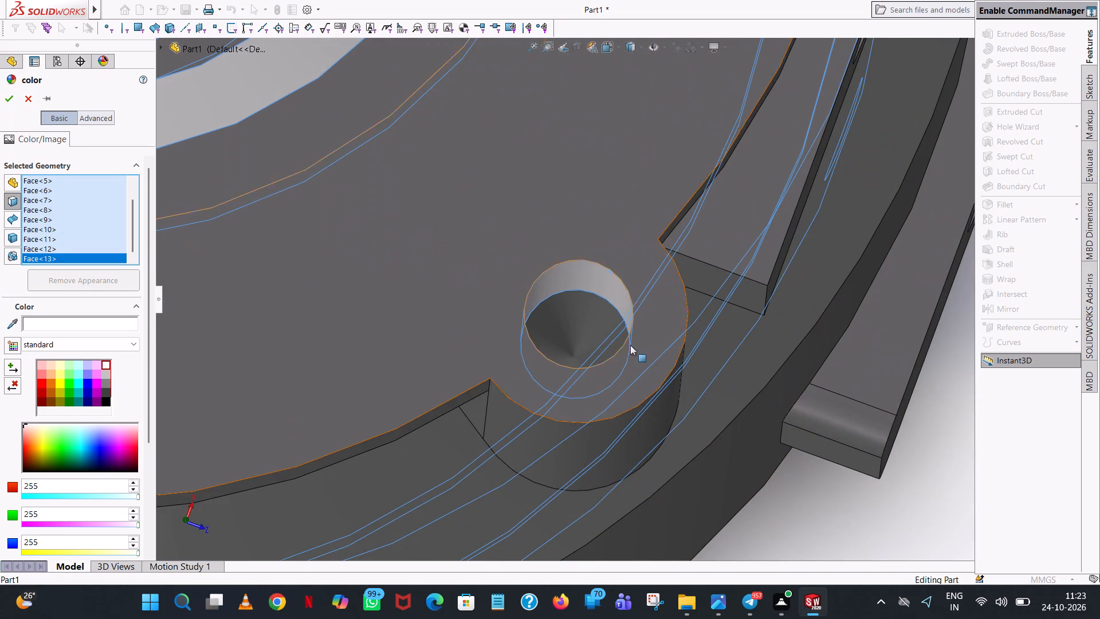
pyautogui.click(596, 328)
# Add the walls and conical bottoms of the next two lobe holes, towards the side branch, to the white selection.
pyautogui.scroll(4, 595, 328)
pyautogui.moveTo(597, 333); pyautogui.dragTo(598, 342, button='middle')
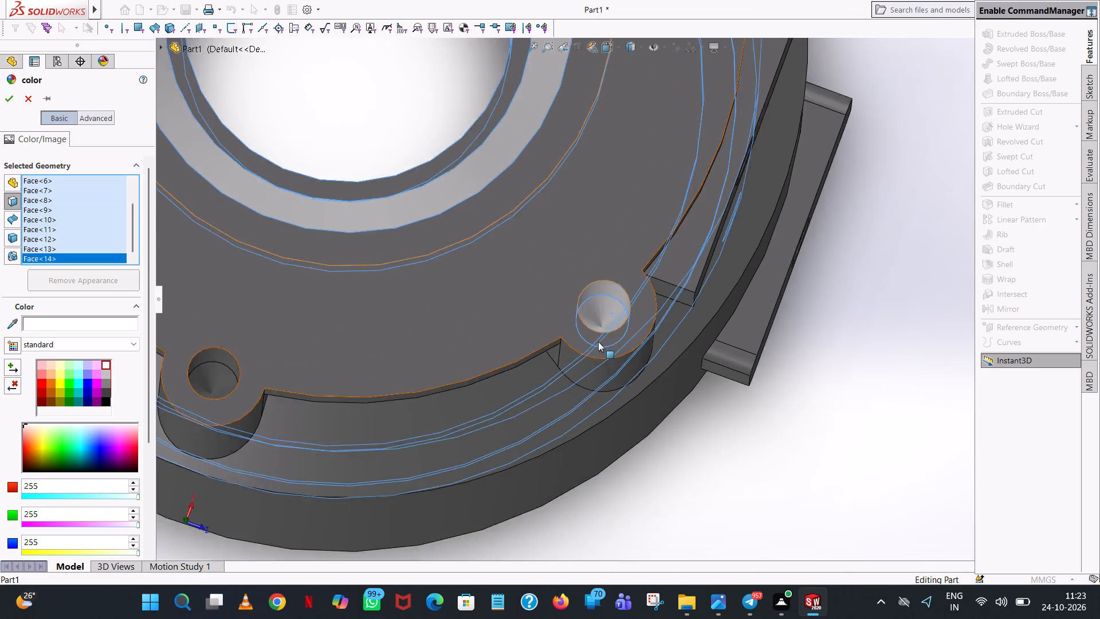
pyautogui.moveTo(598, 342); pyautogui.dragTo(606, 309, button='middle')
pyautogui.scroll(6, 606, 308)
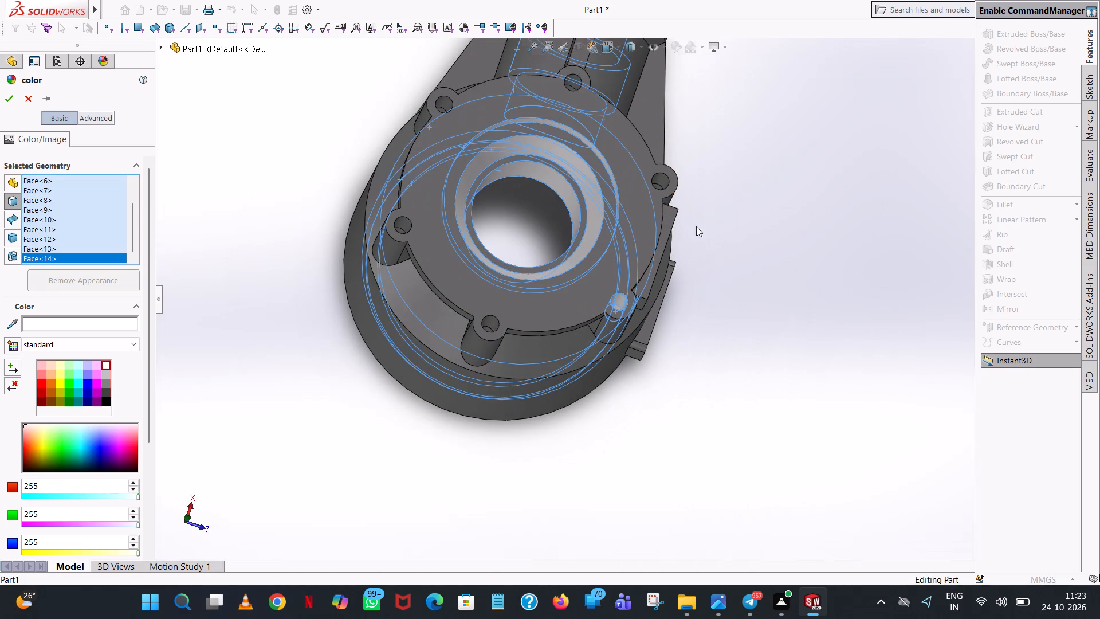
pyautogui.moveTo(667, 162); pyautogui.dragTo(666, 214, button='middle')
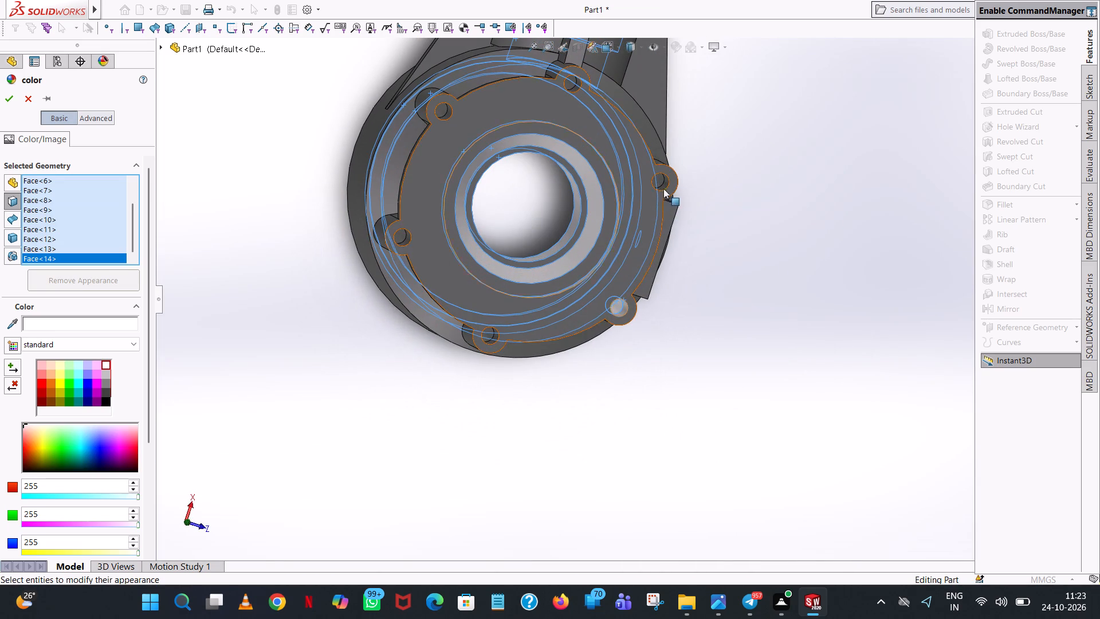
pyautogui.click(662, 181)
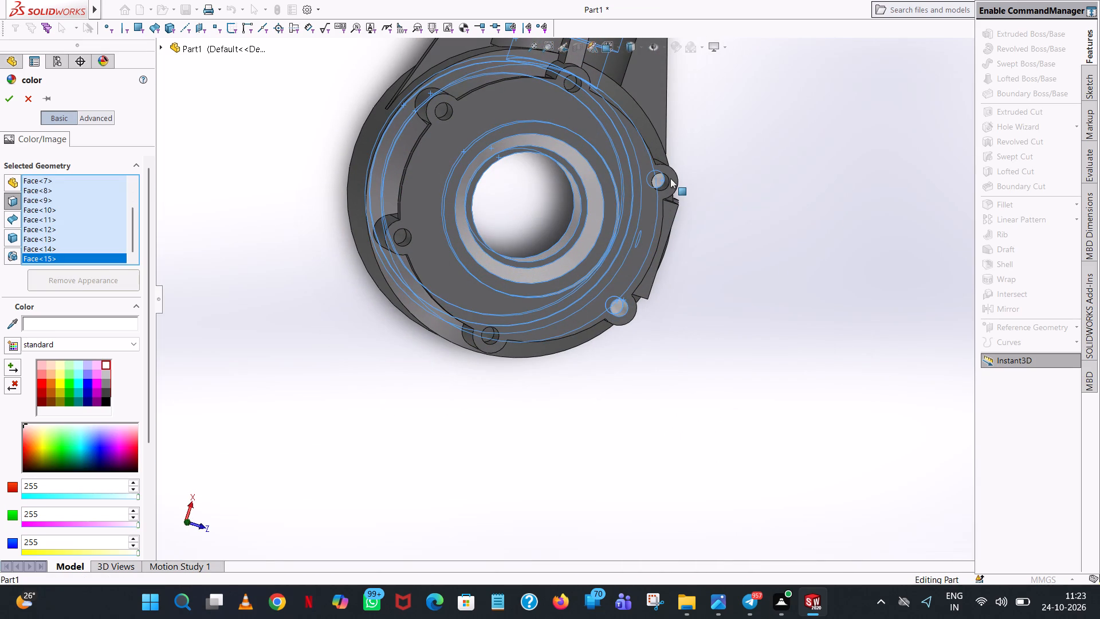
pyautogui.click(666, 180)
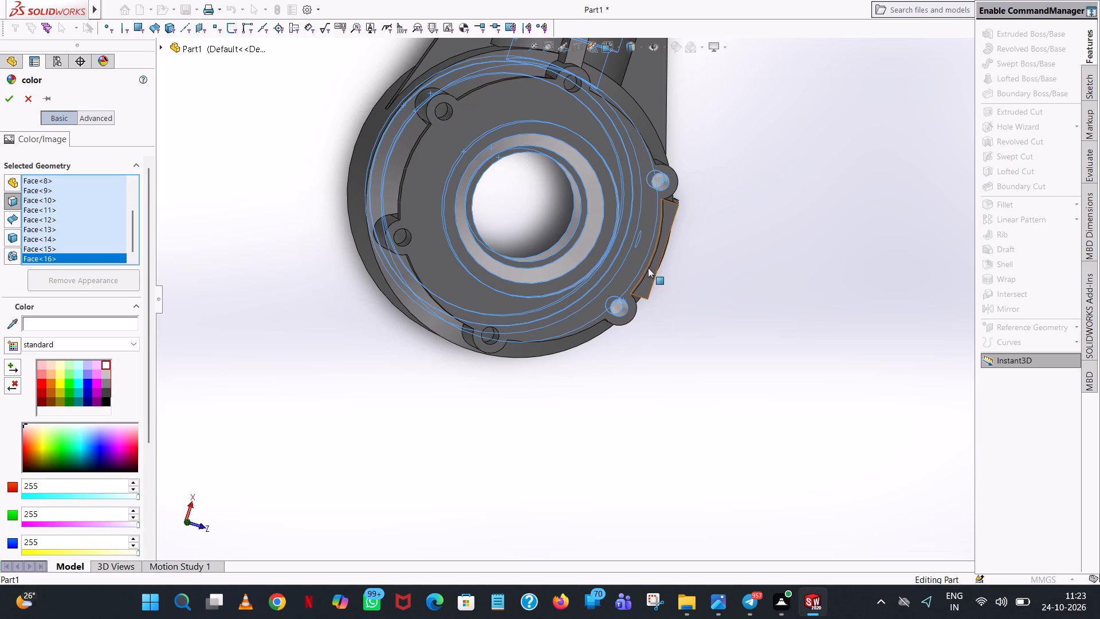
pyautogui.click(572, 84)
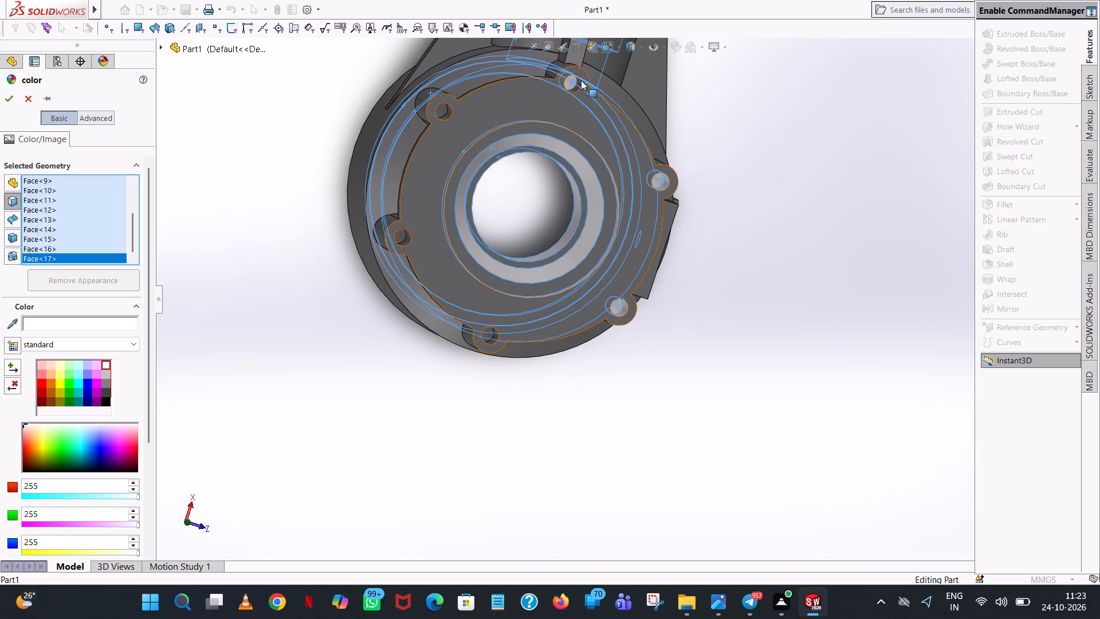
pyautogui.scroll(-16, 578, 91)
pyautogui.click(592, 195)
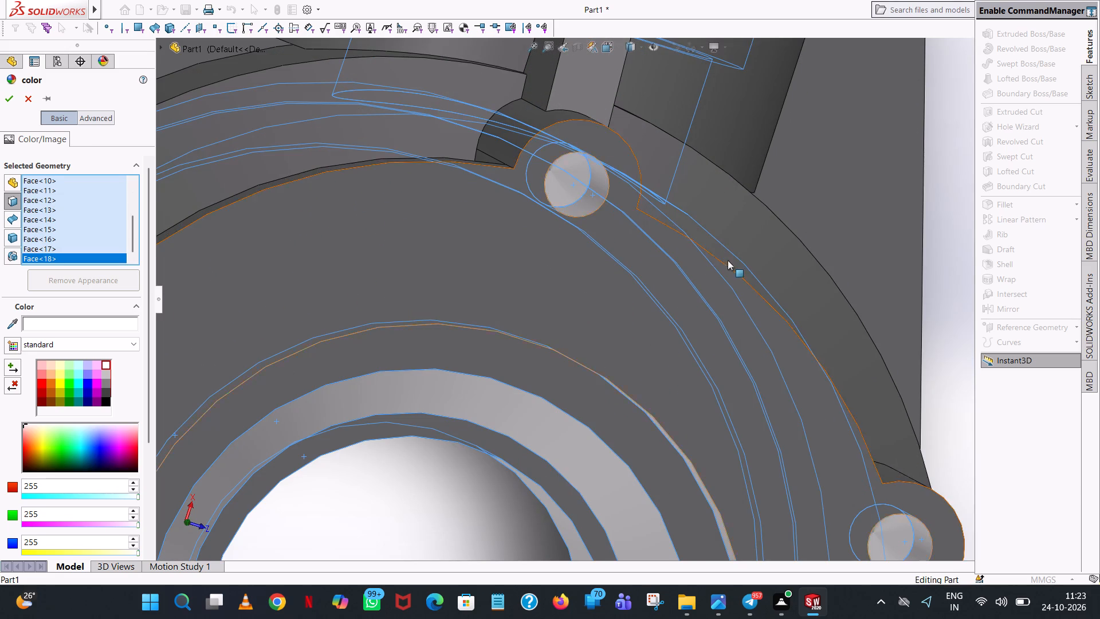
# Add the wall and conical bottom of the lobe hole just past the side branch to the white selection.
pyautogui.scroll(5, 728, 260)
pyautogui.moveTo(886, 392); pyautogui.dragTo(886, 383, button='middle')
pyautogui.scroll(1, 886, 392)
pyautogui.click(447, 284)
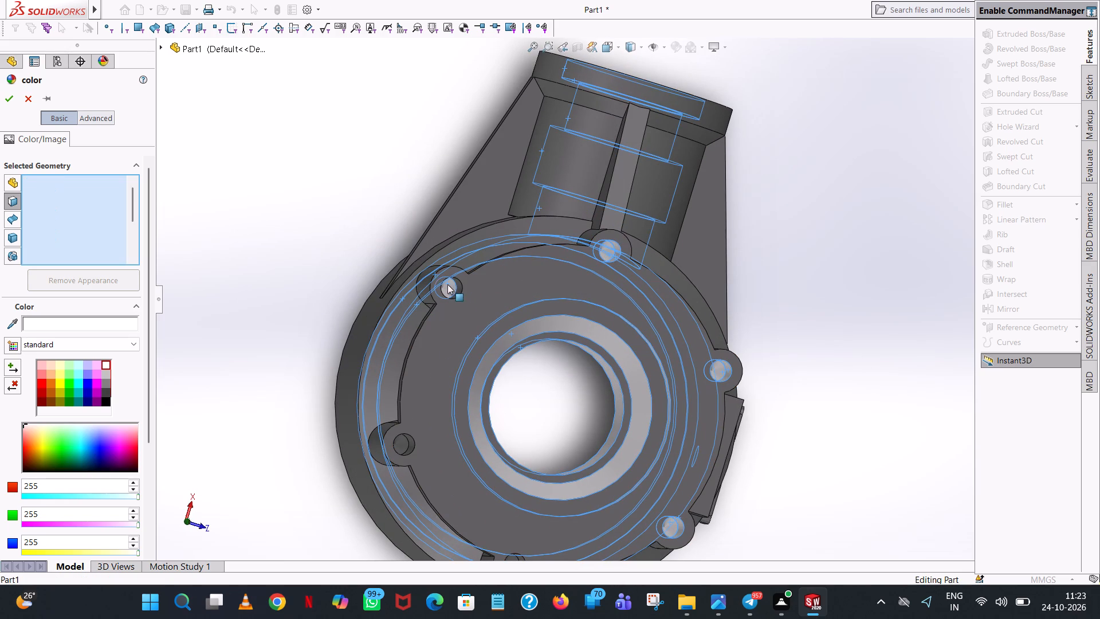
pyautogui.click(461, 285)
pyautogui.scroll(2, 461, 319)
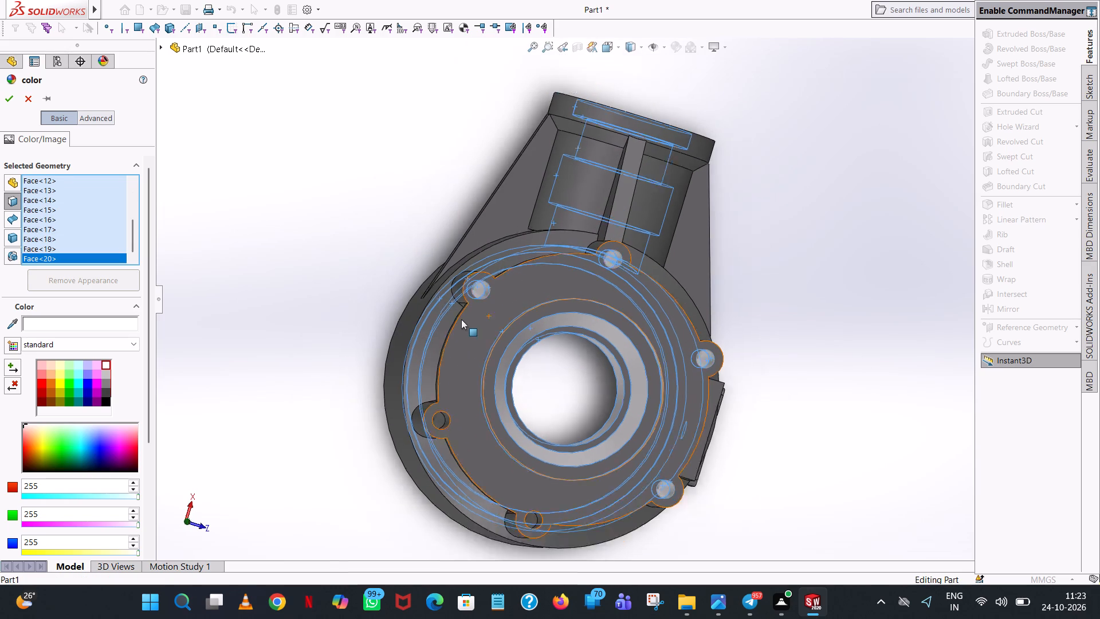
# Add the walls and conical bottoms of the last two lobe holes, opposite the holed blocks, to the white selection.
pyautogui.scroll(2, 461, 319)
pyautogui.click(521, 368)
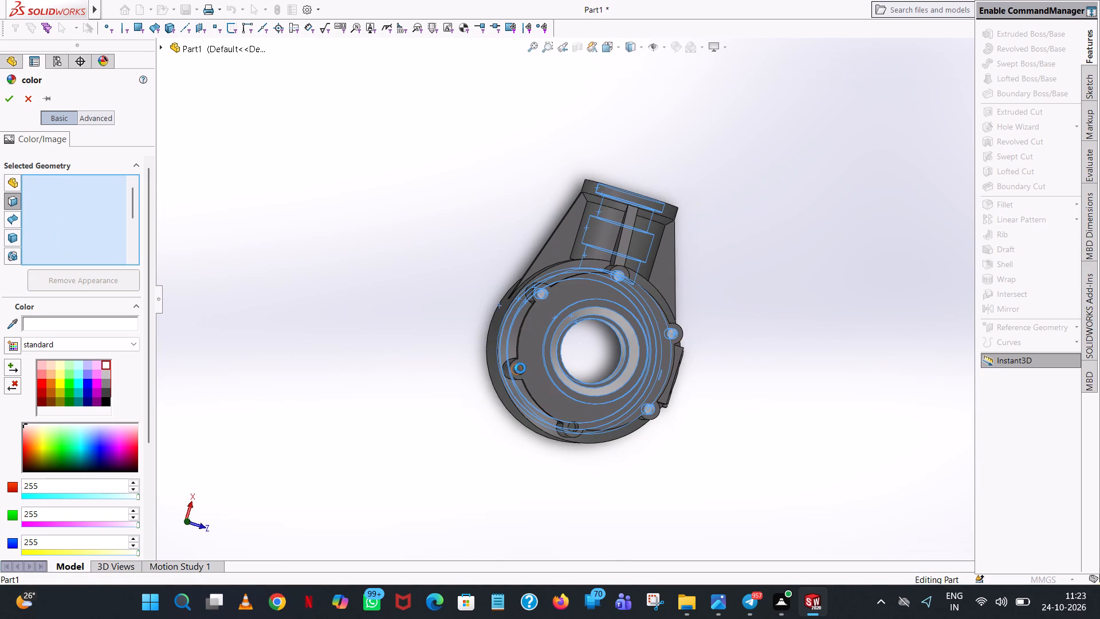
pyautogui.scroll(-15, 520, 366)
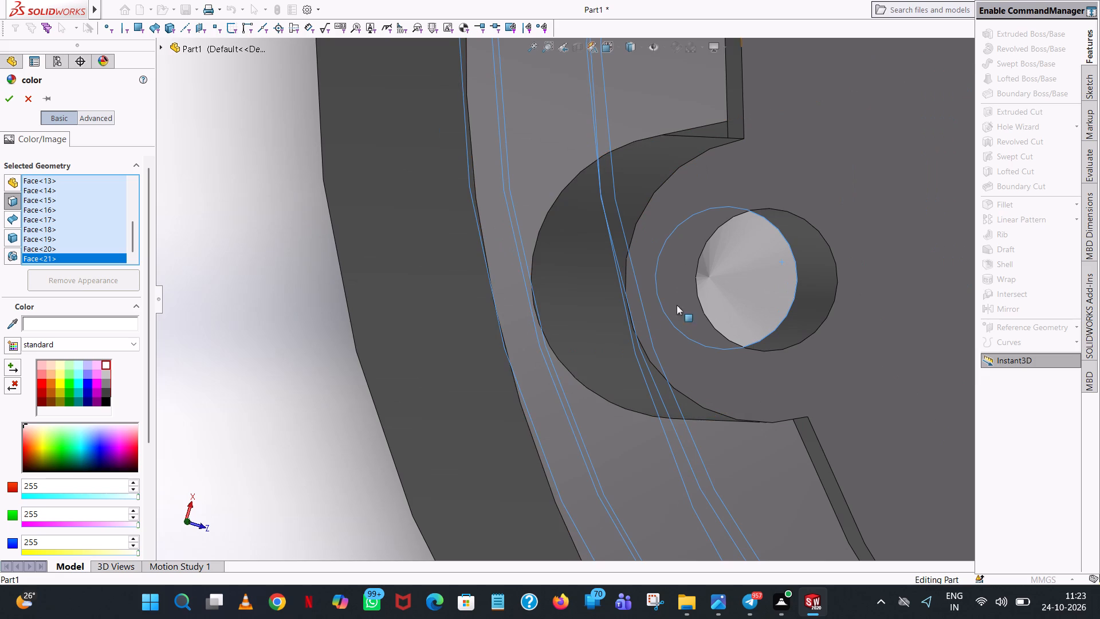
pyautogui.click(815, 275)
pyautogui.scroll(8, 802, 286)
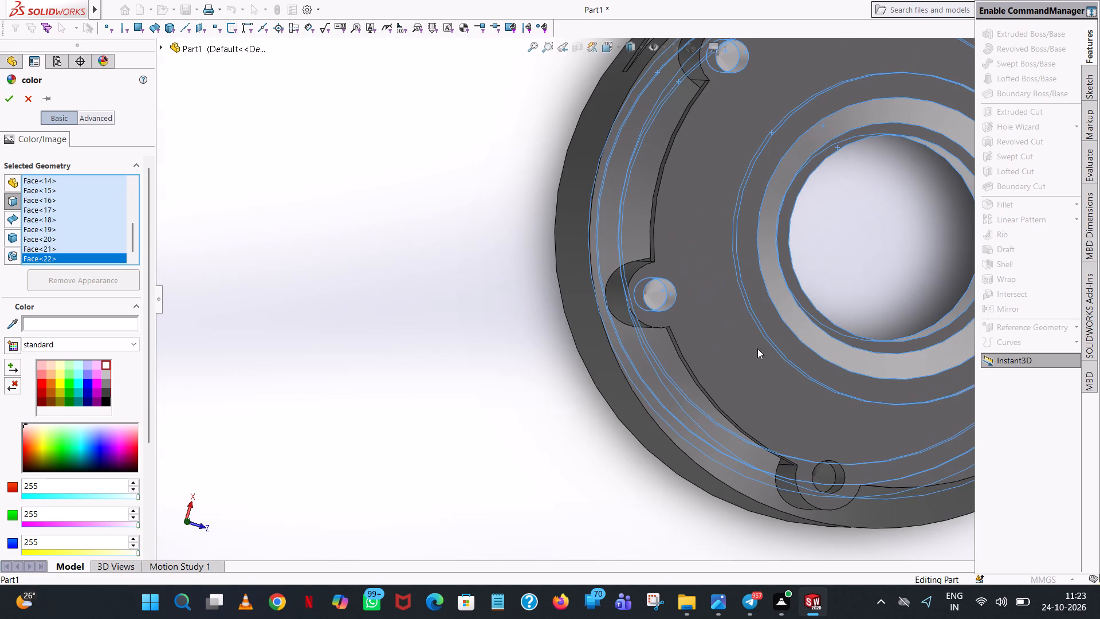
pyautogui.click(821, 471)
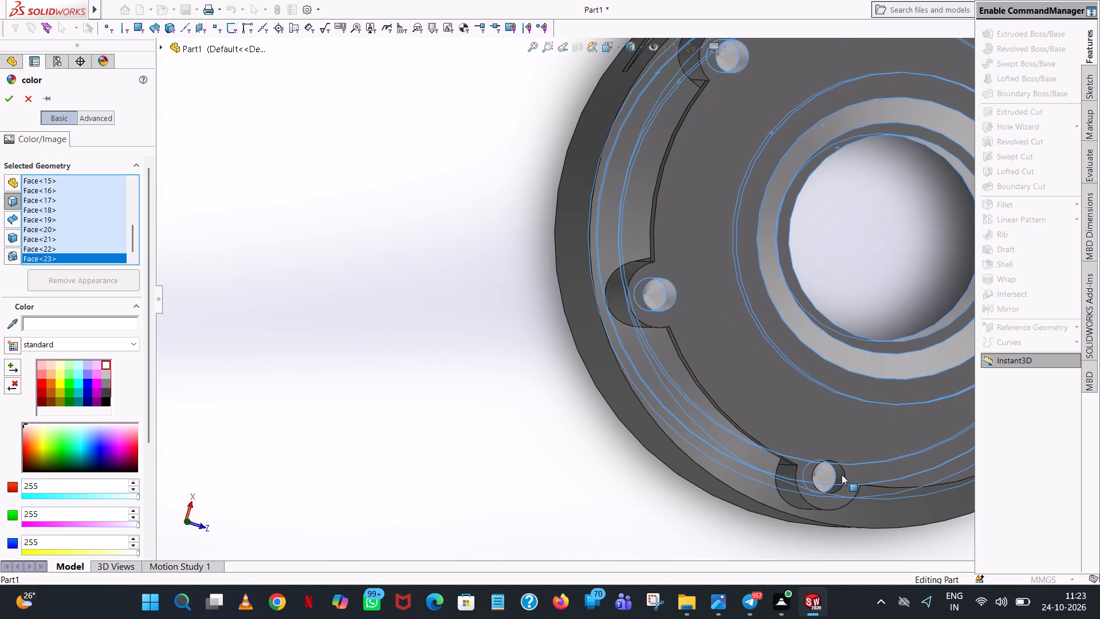
pyautogui.click(842, 475)
# Check the housing from all sides for missed machined faces and apply the white colour to the selected faces.
pyautogui.scroll(7, 851, 466)
pyautogui.scroll(-5, 771, 332)
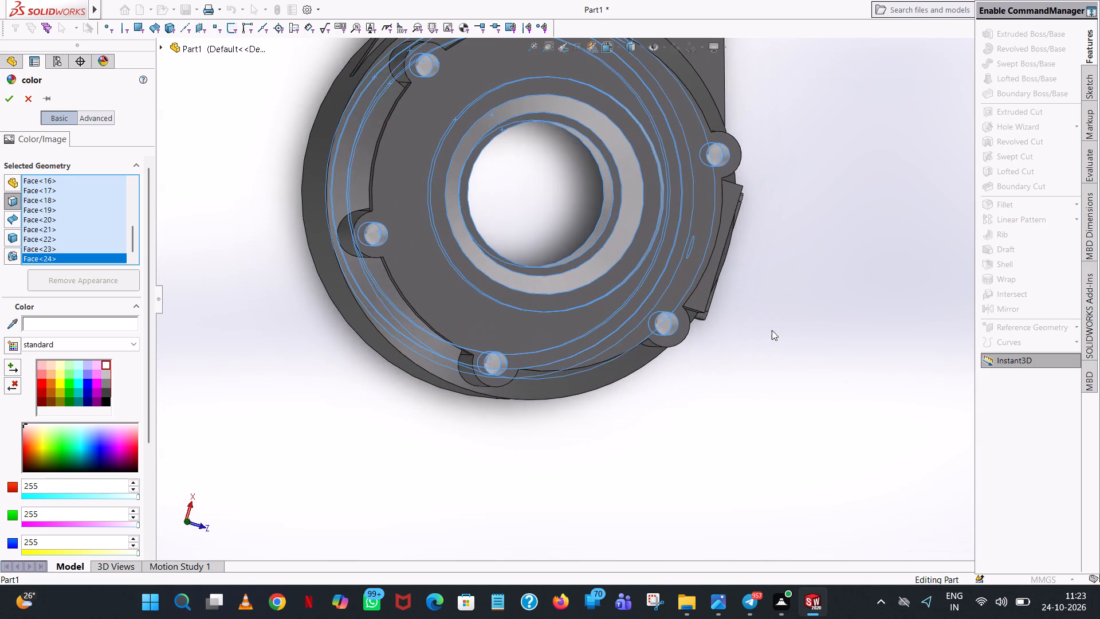
pyautogui.moveTo(772, 330); pyautogui.dragTo(760, 346, button='middle')
pyautogui.scroll(1, 769, 327)
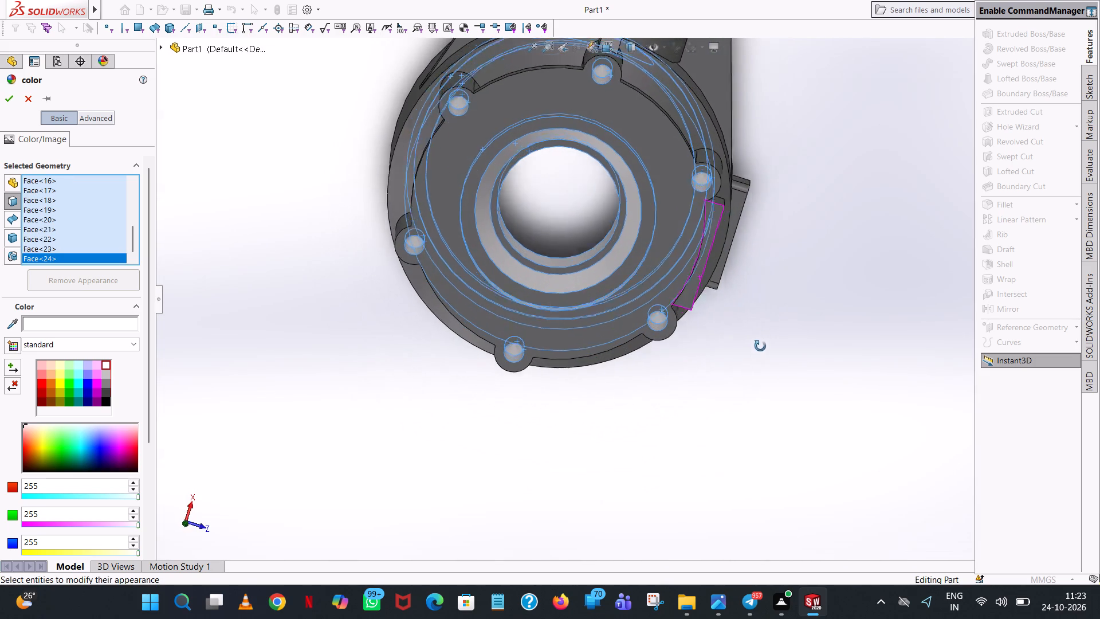
pyautogui.moveTo(760, 346); pyautogui.dragTo(881, 224, button='middle')
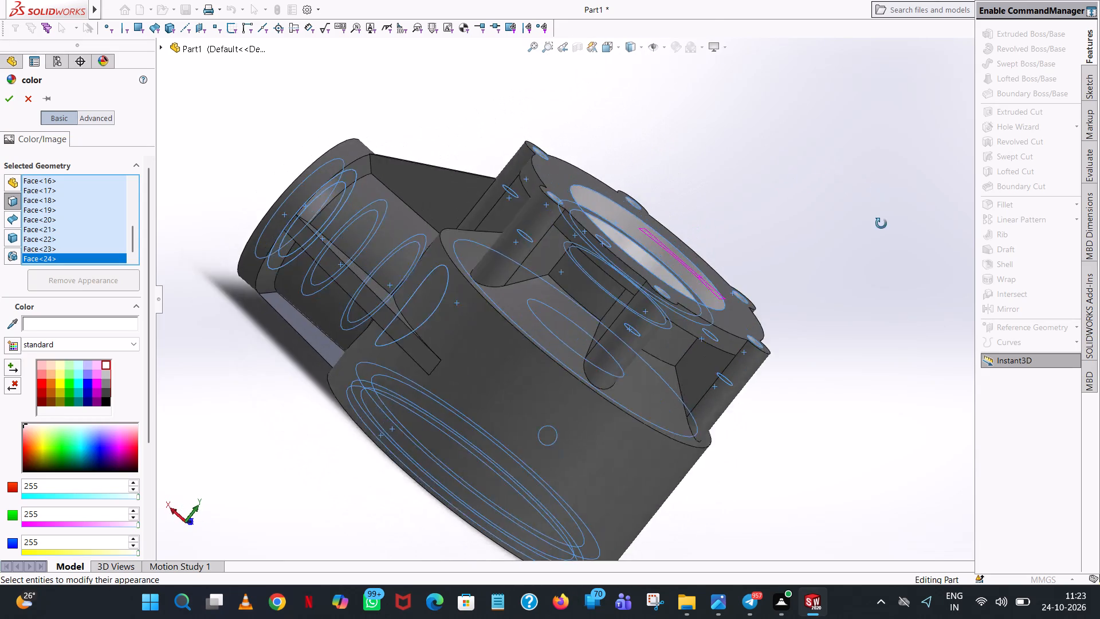
pyautogui.moveTo(881, 224); pyautogui.dragTo(889, 381, button='middle')
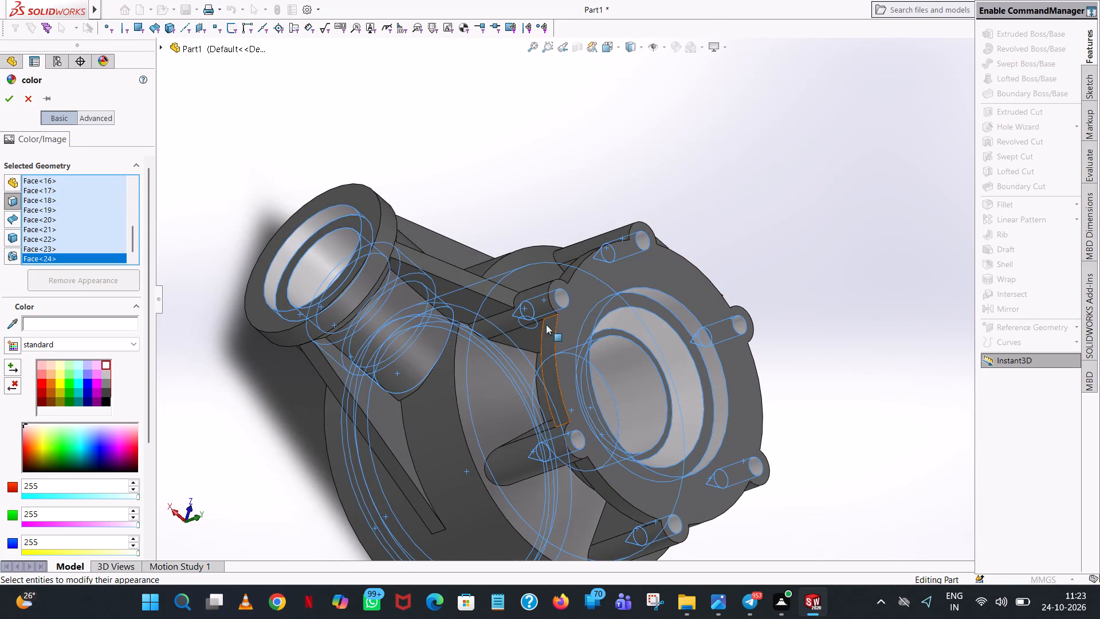
pyautogui.scroll(-6, 556, 320)
pyautogui.scroll(9, 557, 319)
pyautogui.moveTo(561, 318); pyautogui.dragTo(618, 401, button='middle')
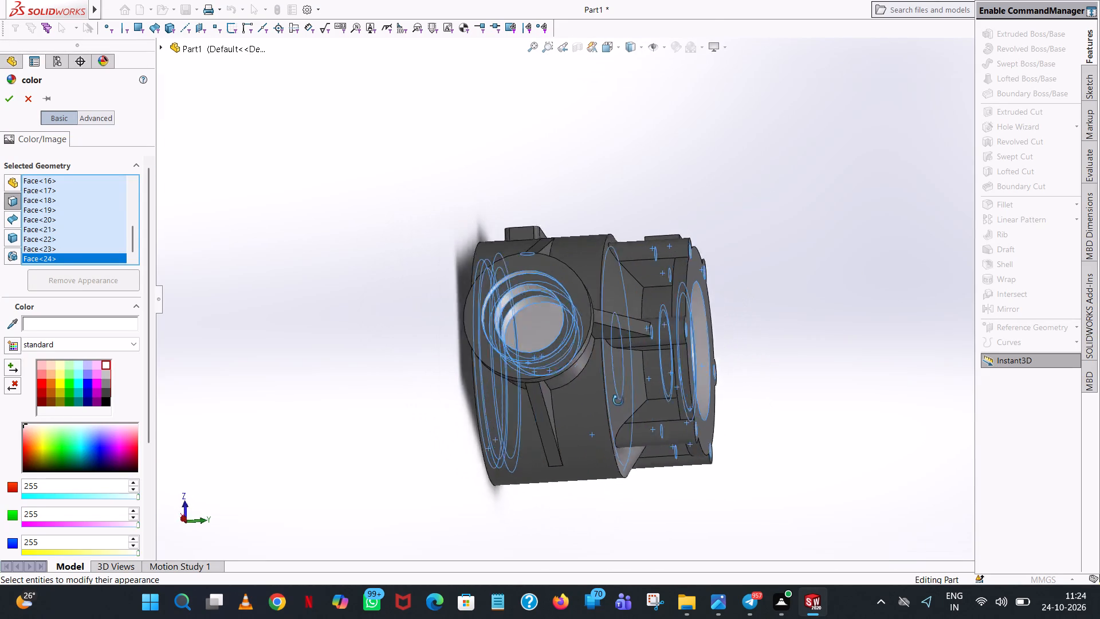
pyautogui.moveTo(618, 401); pyautogui.dragTo(752, 415, button='middle')
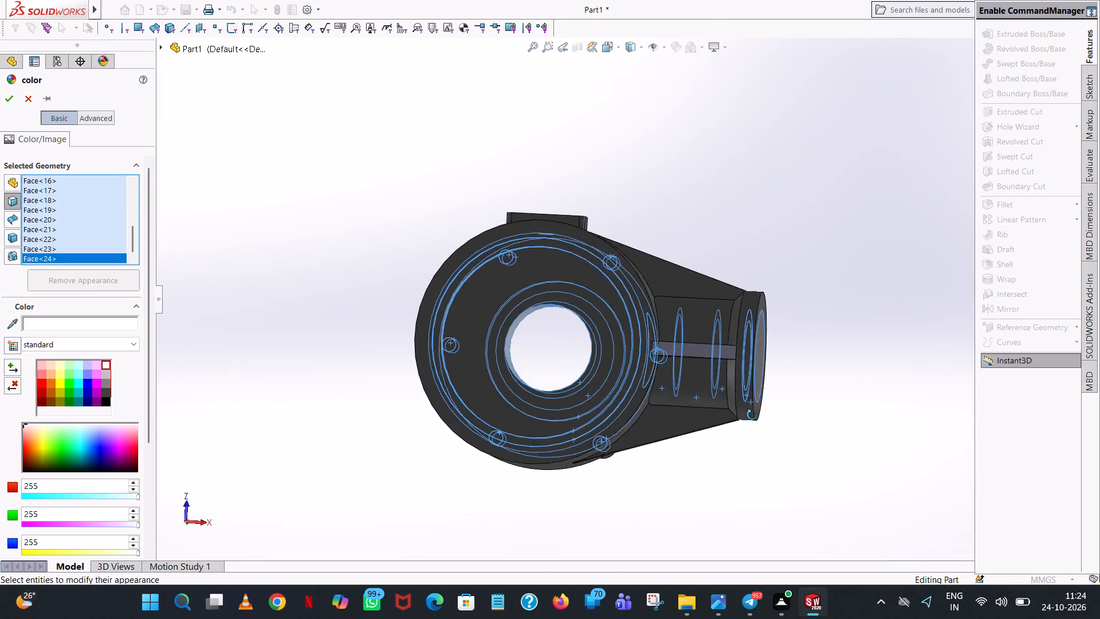
pyautogui.moveTo(752, 415); pyautogui.dragTo(804, 413, button='middle')
pyautogui.scroll(1, 803, 413)
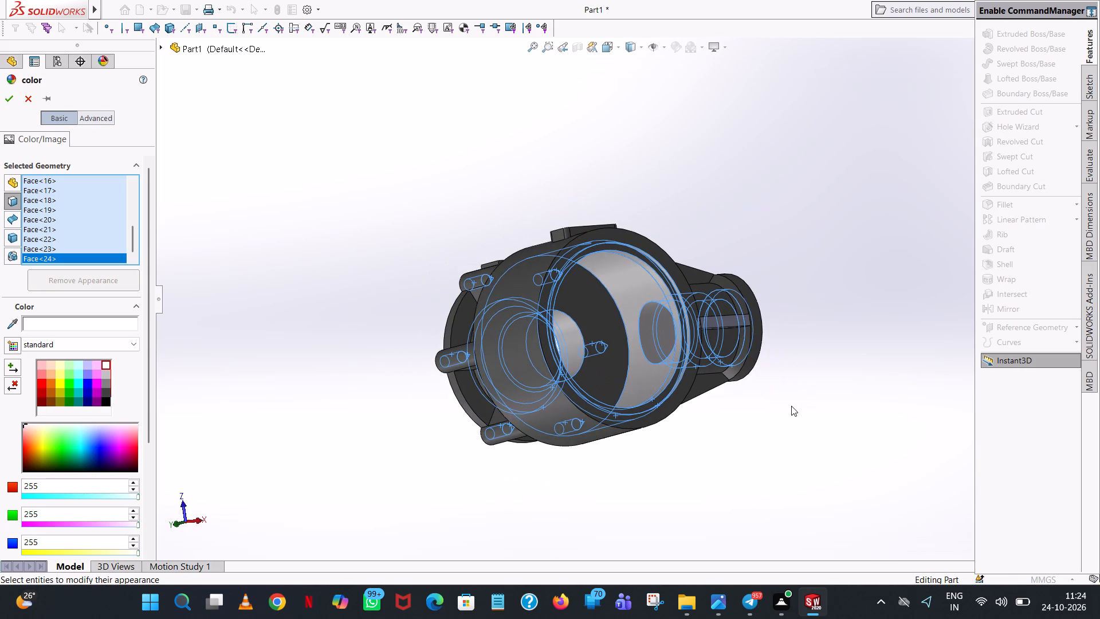
pyautogui.click(6, 103)
pyautogui.click(617, 103)
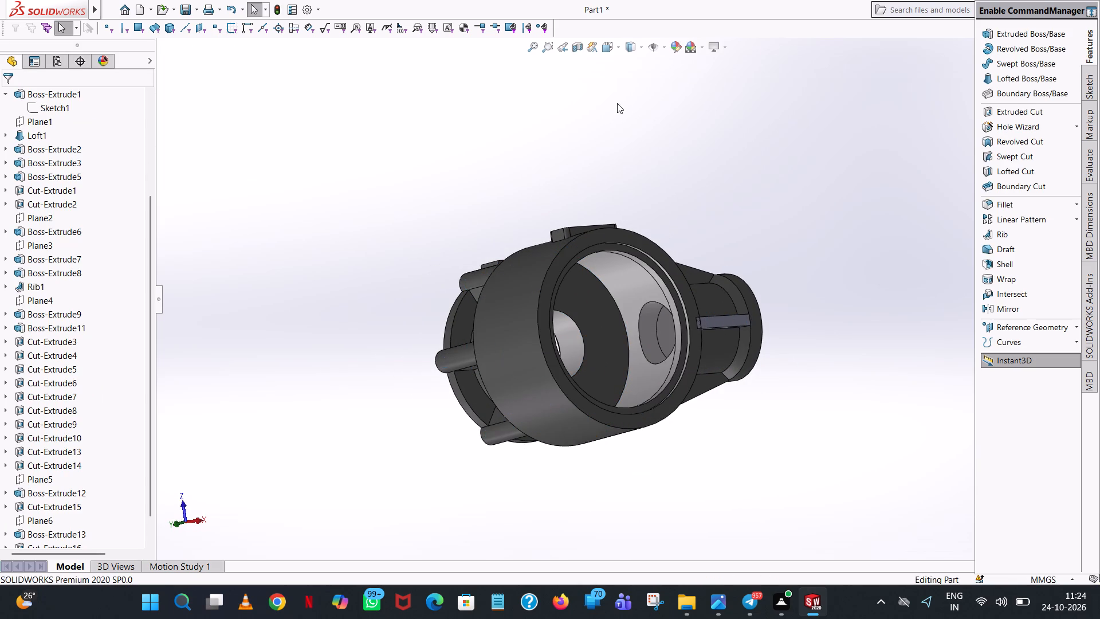
# Examine the coloured housing from all around for faces that still have the default colour.
pyautogui.scroll(-2, 635, 128)
pyautogui.moveTo(635, 128); pyautogui.dragTo(898, 475, button='middle')
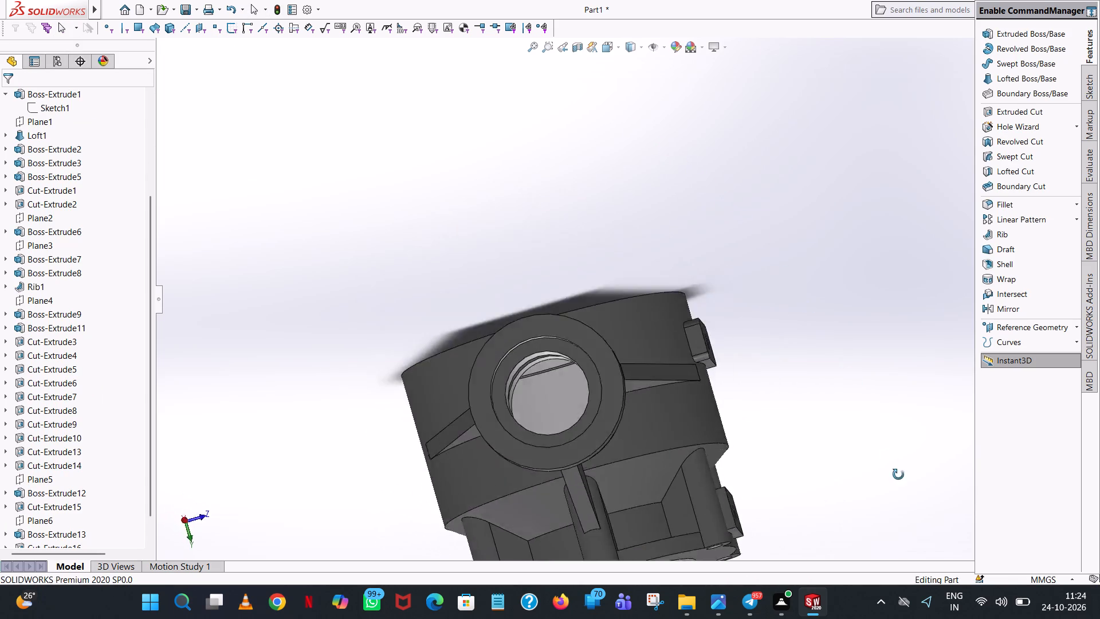
pyautogui.moveTo(898, 475); pyautogui.dragTo(976, 432, button='middle')
pyautogui.scroll(1, 834, 475)
pyautogui.moveTo(833, 475); pyautogui.dragTo(832, 473, button='middle')
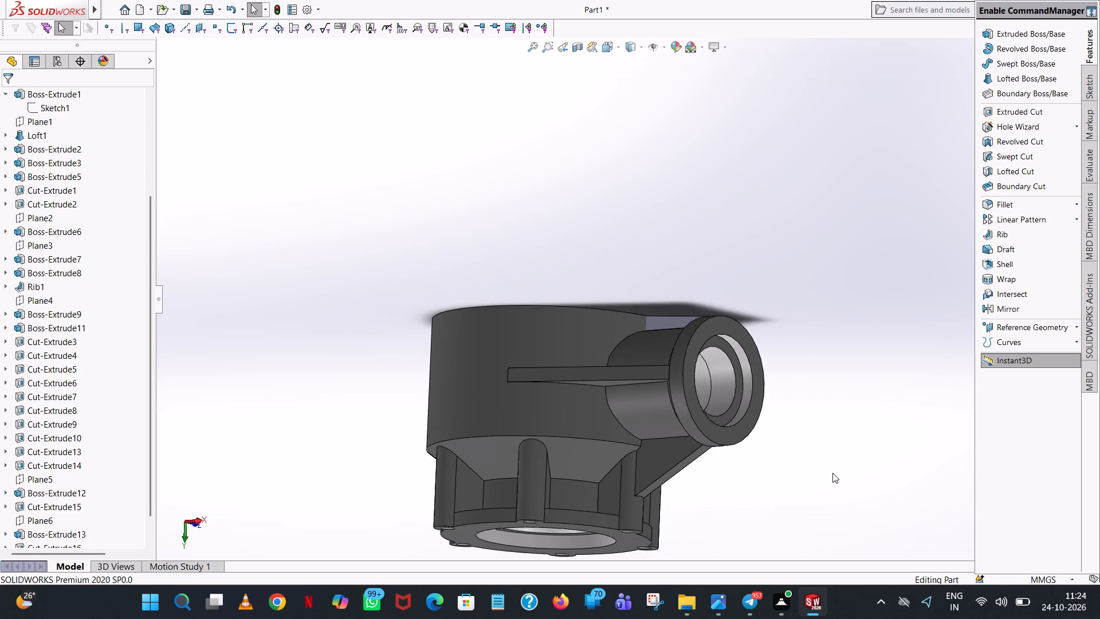
pyautogui.moveTo(832, 473); pyautogui.dragTo(718, 48, button='middle')
pyautogui.scroll(1, 814, 107)
pyautogui.scroll(2, 726, 53)
pyautogui.moveTo(730, 406); pyautogui.dragTo(748, 293, button='middle')
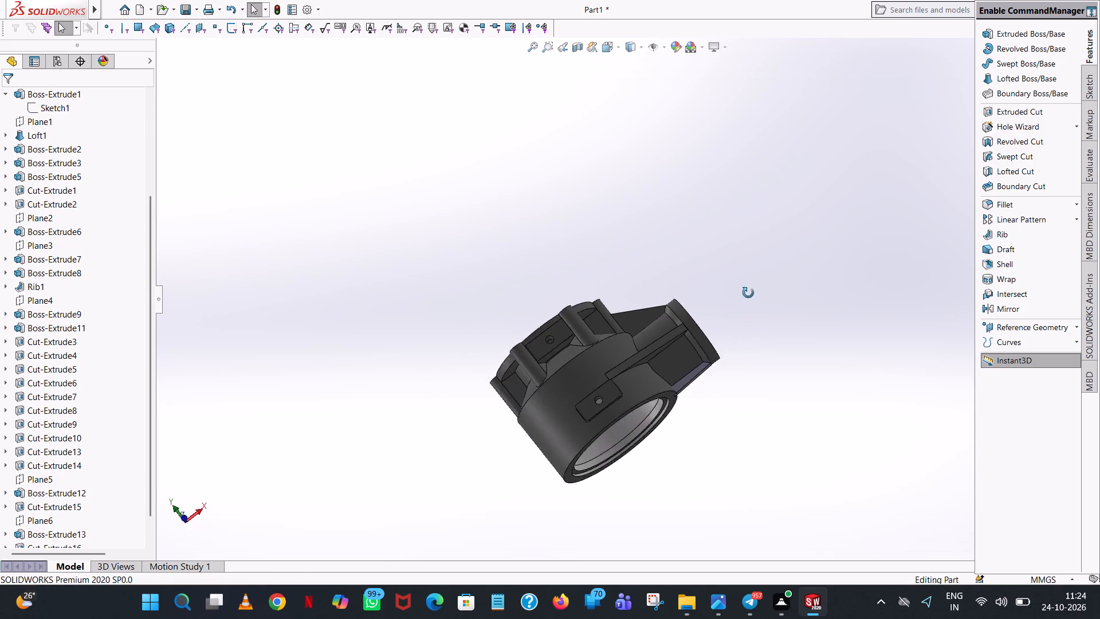
pyautogui.moveTo(748, 293); pyautogui.dragTo(713, 267, button='middle')
pyautogui.scroll(2, 711, 264)
# Colour the four faces of the rib between the side branch and the open base rim grey (128, 128, 128).
pyautogui.scroll(-7, 673, 401)
pyautogui.moveTo(662, 164); pyautogui.dragTo(682, 213, button='middle')
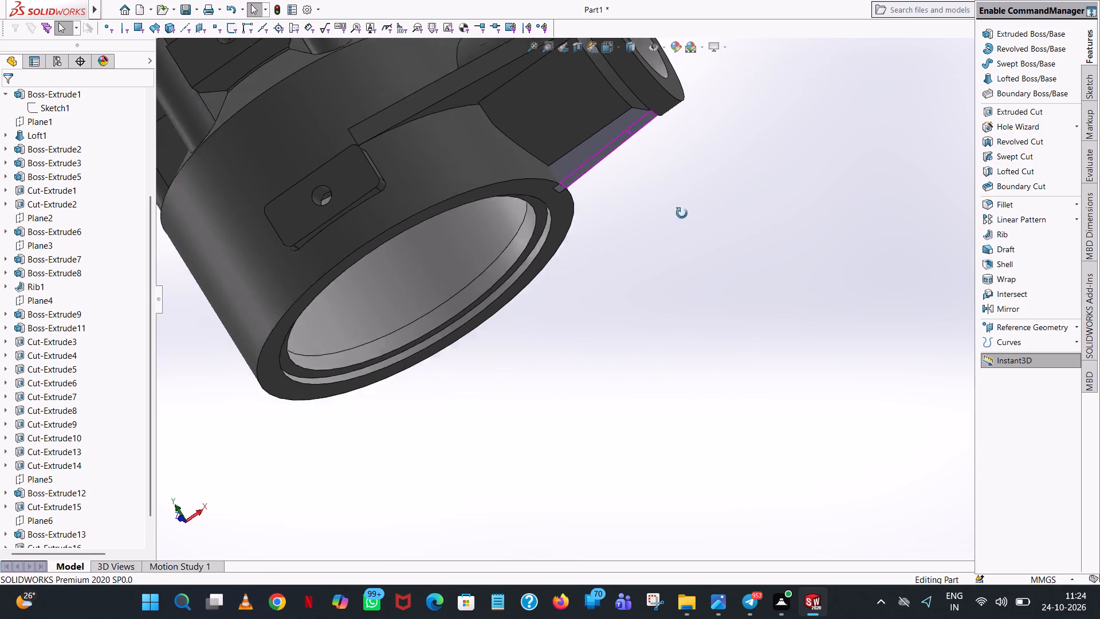
pyautogui.moveTo(682, 213); pyautogui.dragTo(684, 220, button='middle')
pyautogui.click(579, 154)
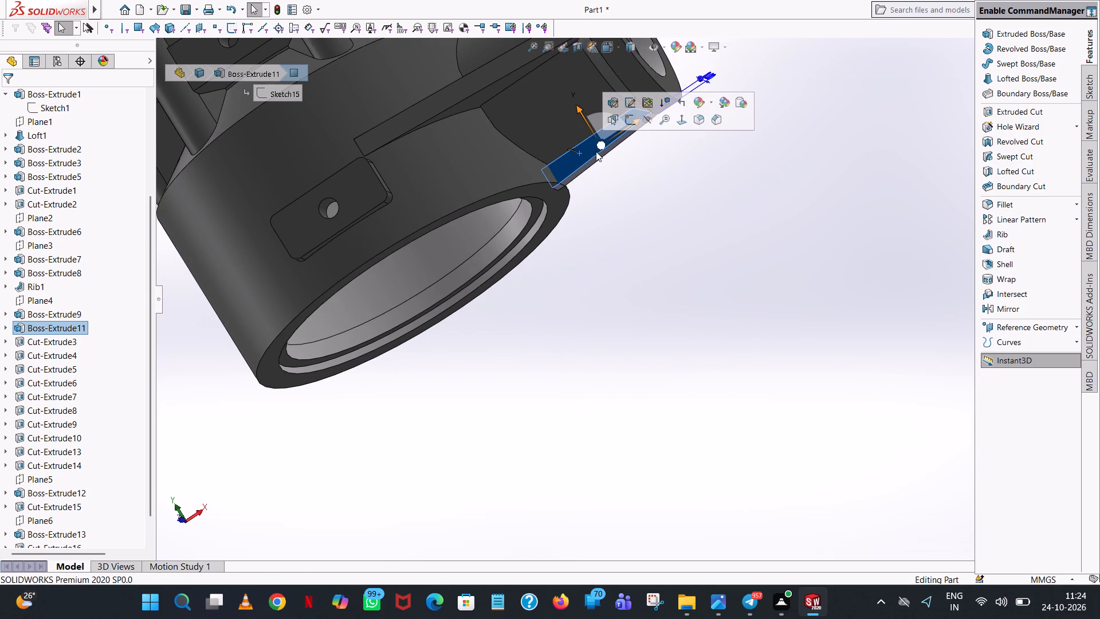
pyautogui.click(691, 101)
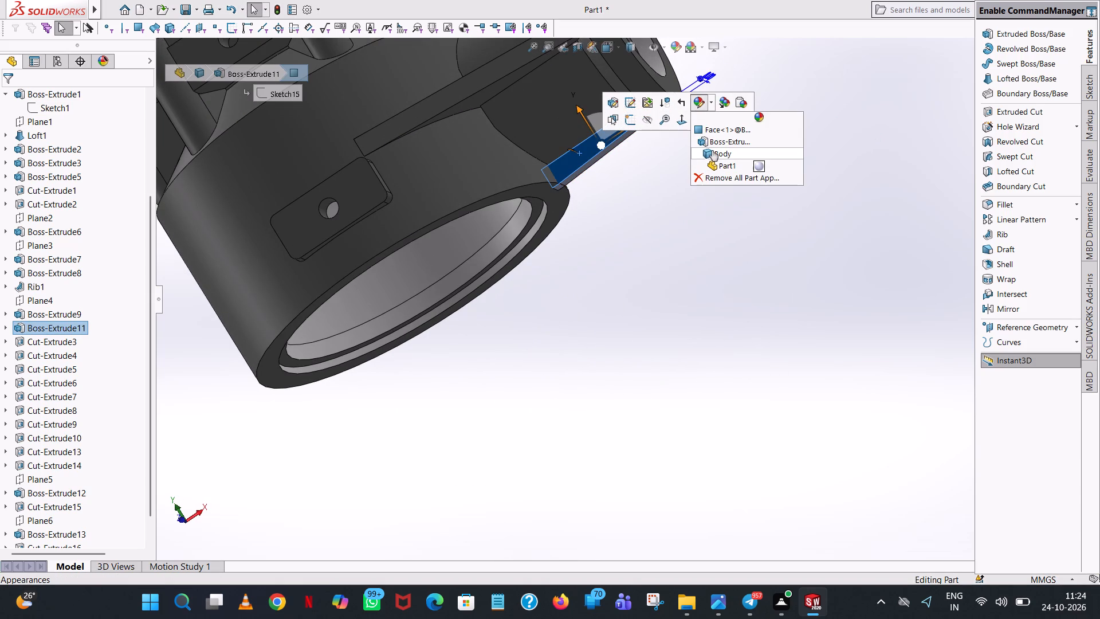
pyautogui.click(714, 126)
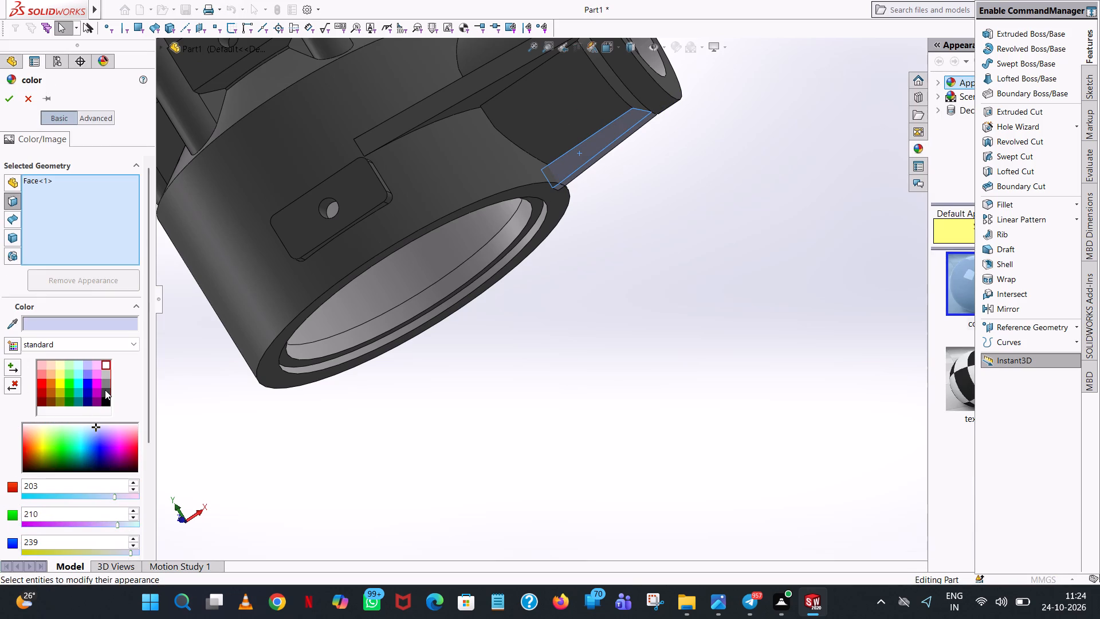
pyautogui.click(104, 381)
pyautogui.moveTo(755, 198); pyautogui.dragTo(619, 203, button='middle')
pyautogui.click(665, 151)
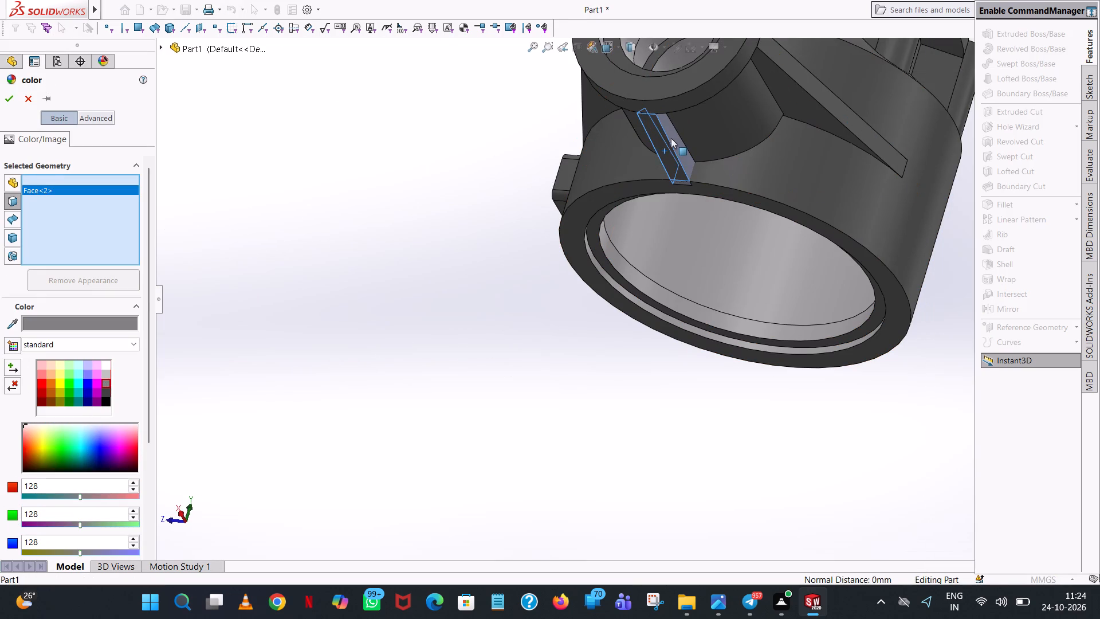
pyautogui.click(671, 138)
pyautogui.scroll(-9, 676, 171)
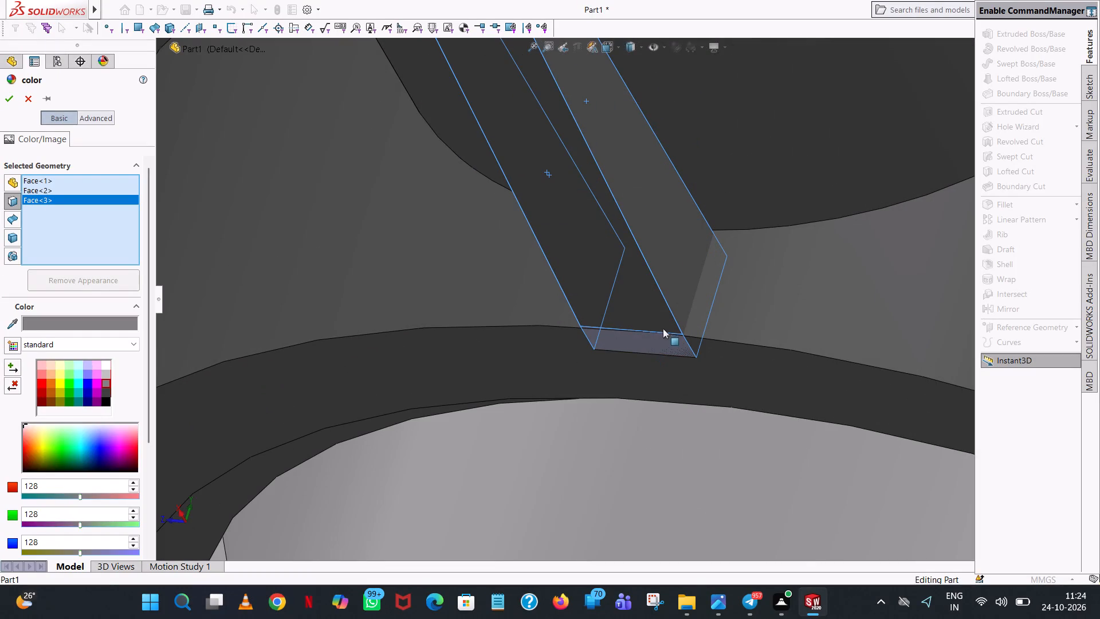
pyautogui.click(655, 342)
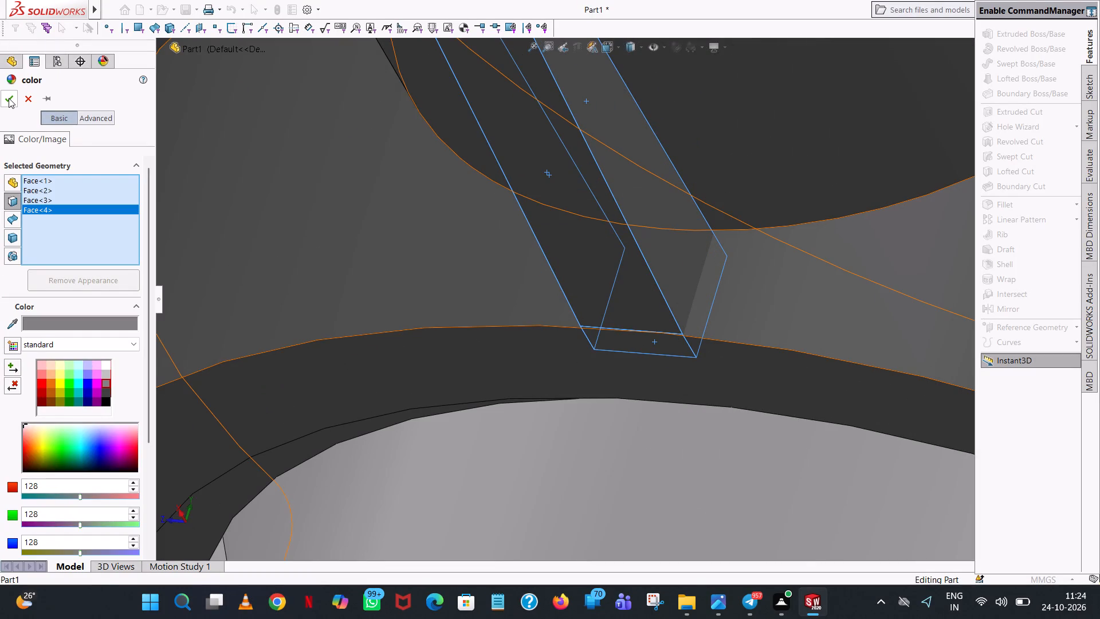
pyautogui.click(9, 98)
# Examine the overall colouring of the housing from the side branch, the open base and the lobed flange.
pyautogui.scroll(13, 272, 184)
pyautogui.moveTo(312, 206); pyautogui.dragTo(413, 243, button='middle')
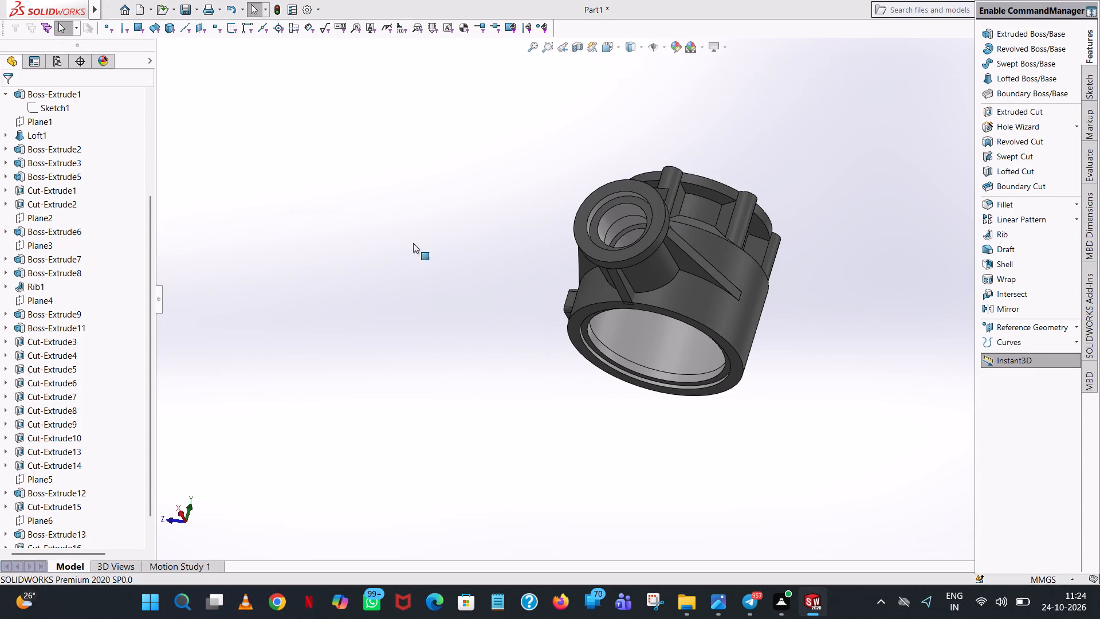
pyautogui.moveTo(413, 243); pyautogui.dragTo(679, 348, button='middle')
pyautogui.moveTo(215, 68); pyautogui.dragTo(219, 79)
pyautogui.moveTo(526, 179); pyautogui.dragTo(670, 413, button='middle')
pyautogui.scroll(1, 547, 213)
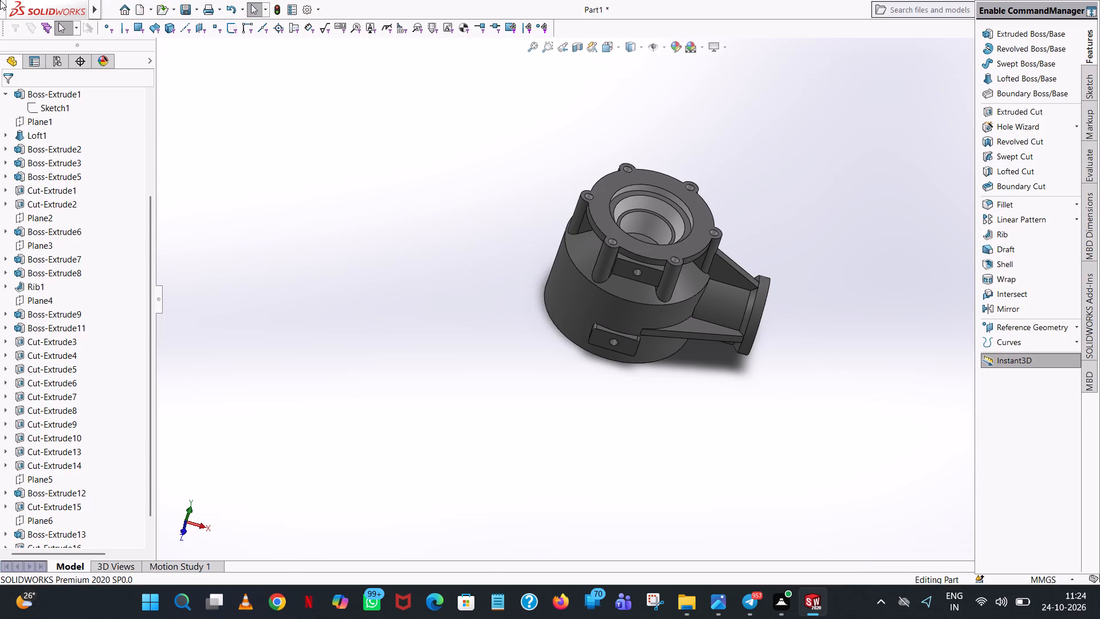
pyautogui.click(411, 108)
# Set up saving the part in the fuji new design folder on New Volume (D:) under the file name "pump volute".
pyautogui.click(191, 9)
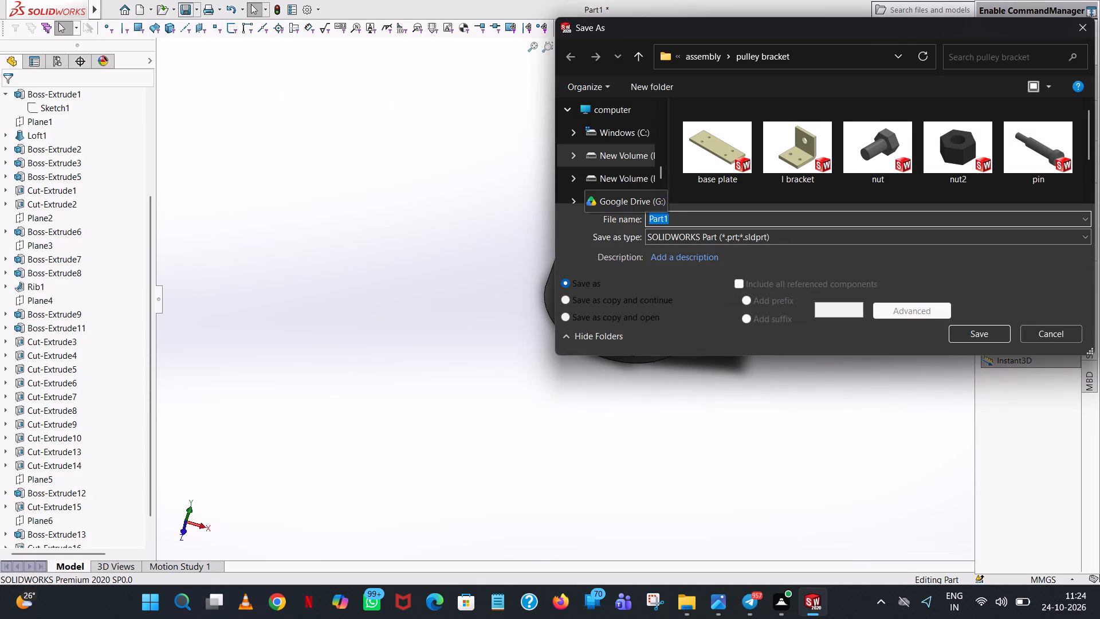
pyautogui.click(646, 55)
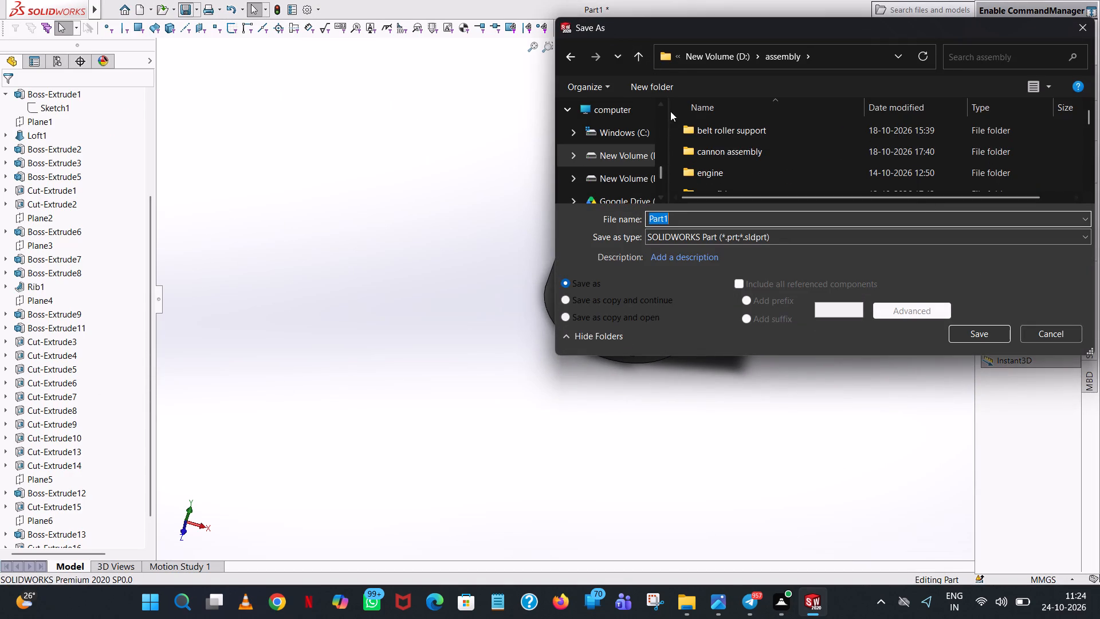
pyautogui.click(634, 63)
pyautogui.doubleClick(1035, 126)
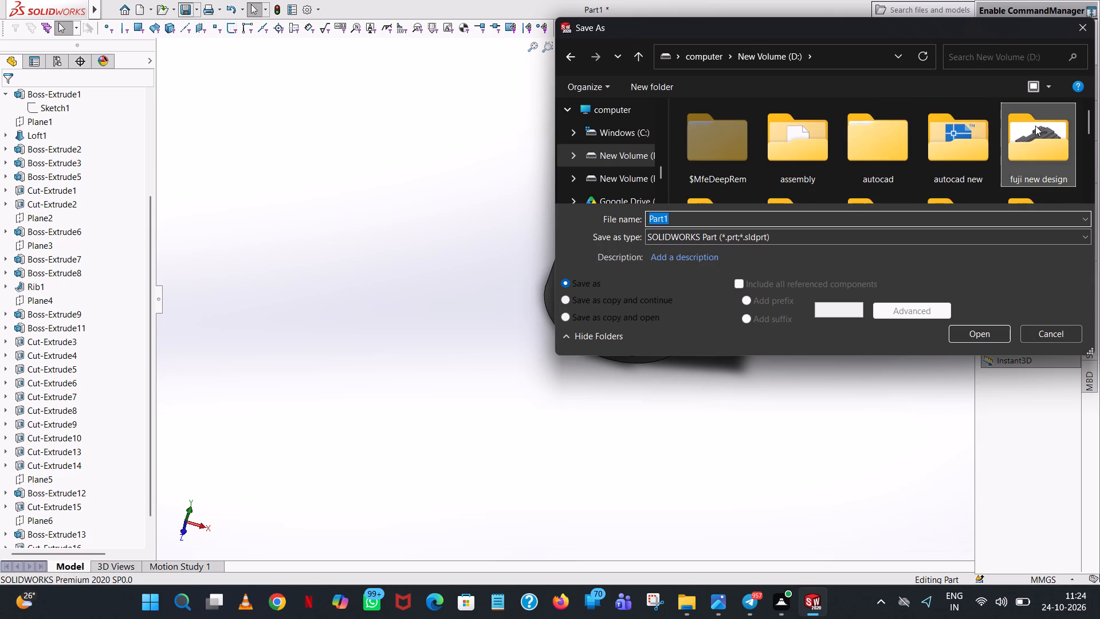
pyautogui.doubleClick(746, 217)
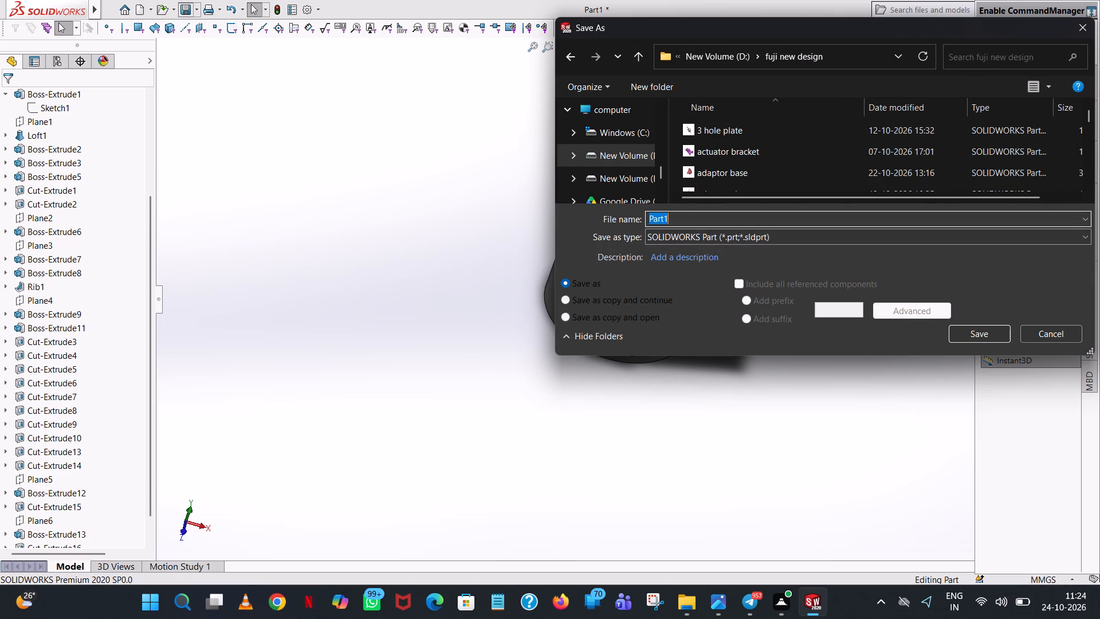
pyautogui.write('pump vo')
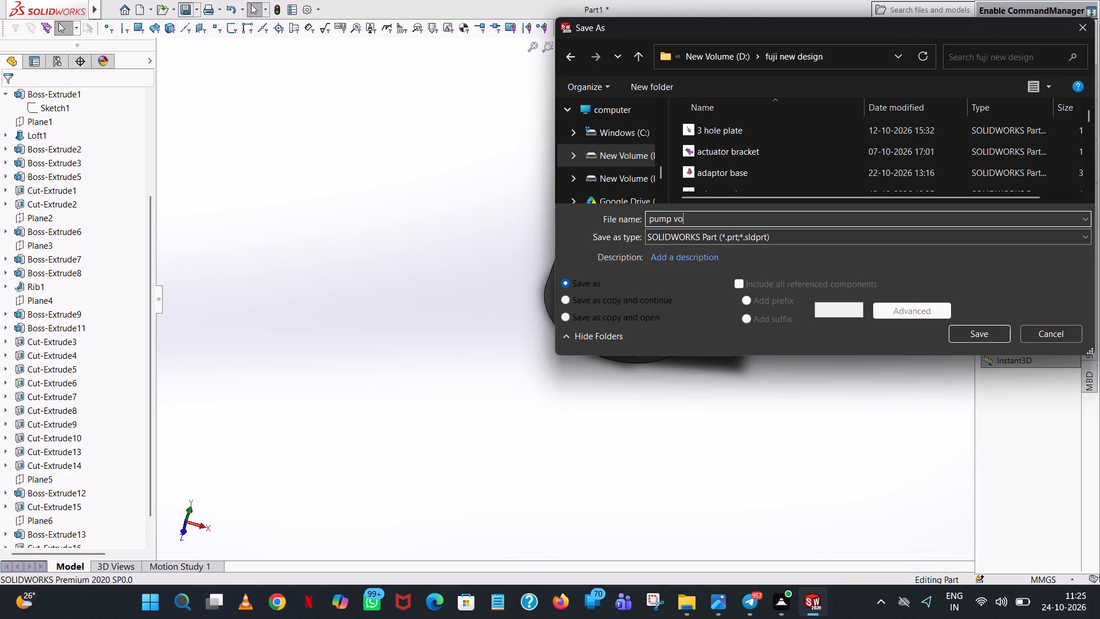
pyautogui.write('lute')
# Copy the file name "pump volute" and save the part in the fuji new design folder.
pyautogui.click(722, 211)
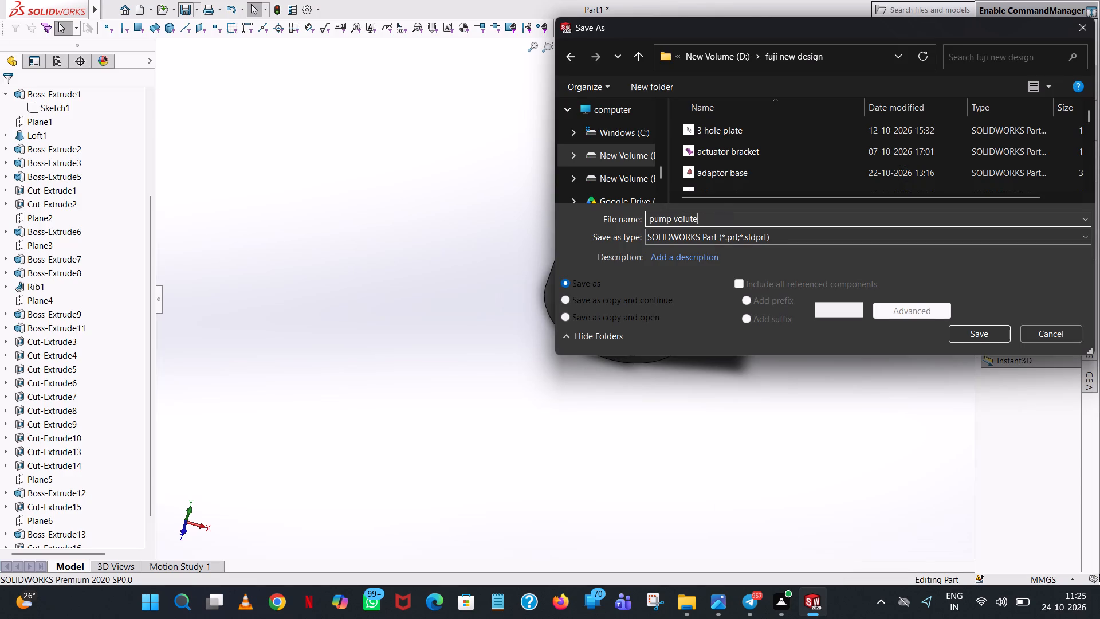
pyautogui.doubleClick(720, 216)
pyautogui.moveTo(720, 217); pyautogui.dragTo(598, 241)
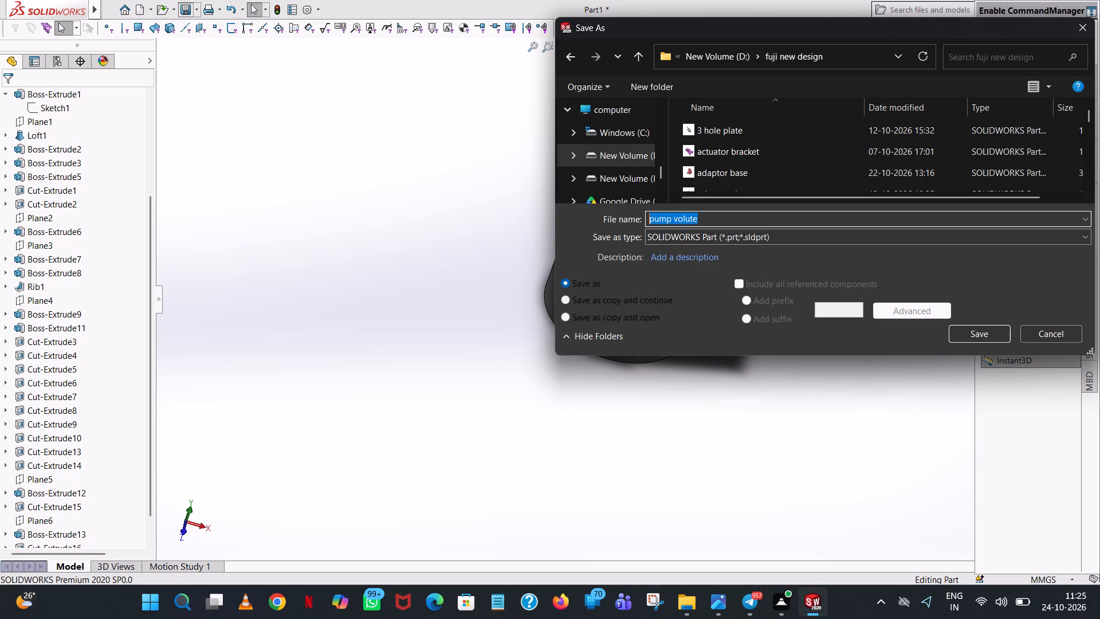
pyautogui.rightClick(668, 222)
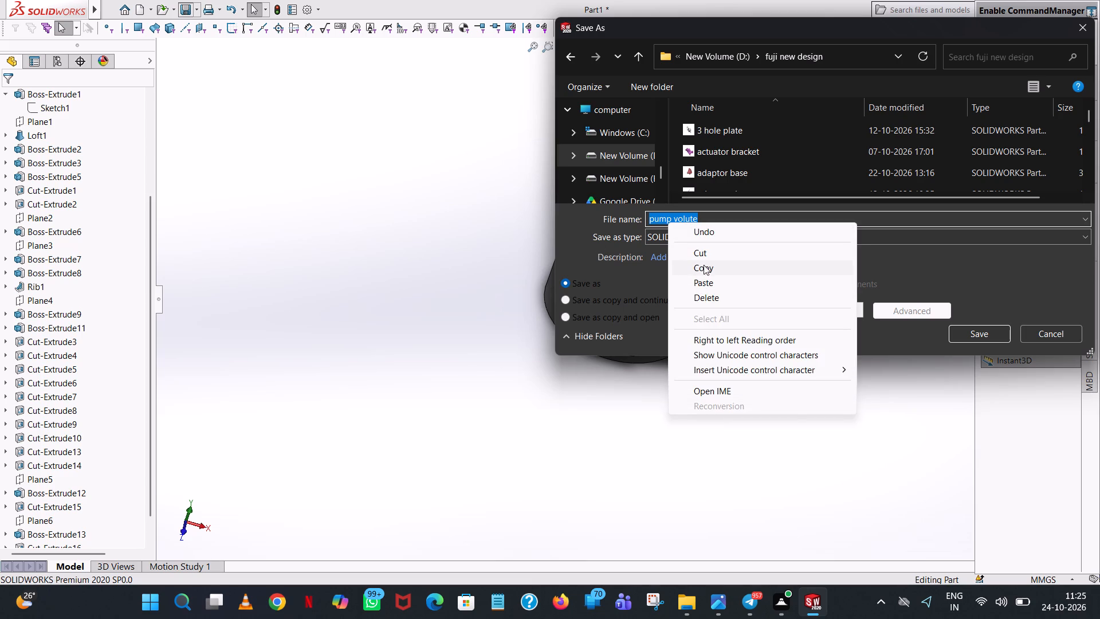
pyautogui.click(704, 265)
pyautogui.click(975, 333)
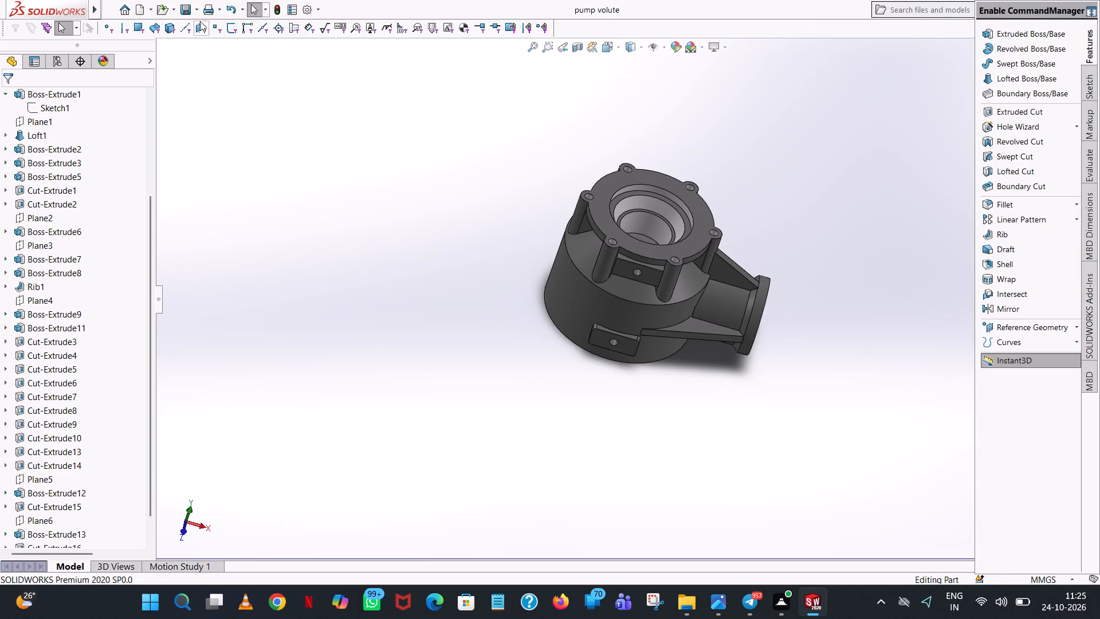
# Save the part as an Adobe PDF named "pump volute" in the fuji new pdf folder on New Volume (D:).
pyautogui.click(197, 12)
pyautogui.click(201, 37)
pyautogui.click(638, 53)
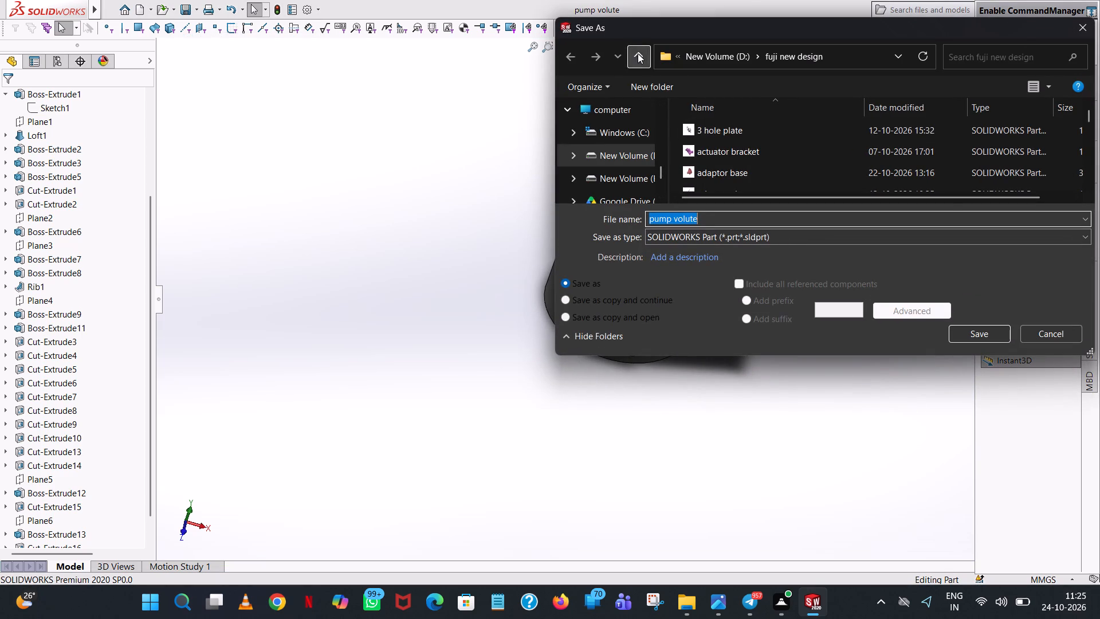
pyautogui.scroll(-1, 909, 178)
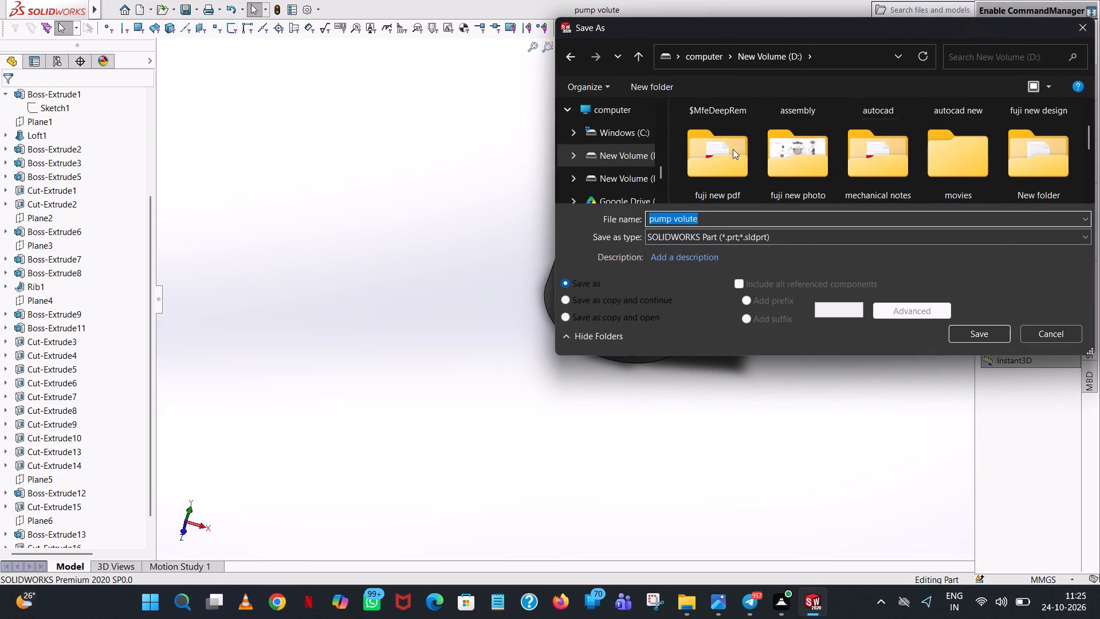
pyautogui.doubleClick(732, 149)
pyautogui.click(763, 238)
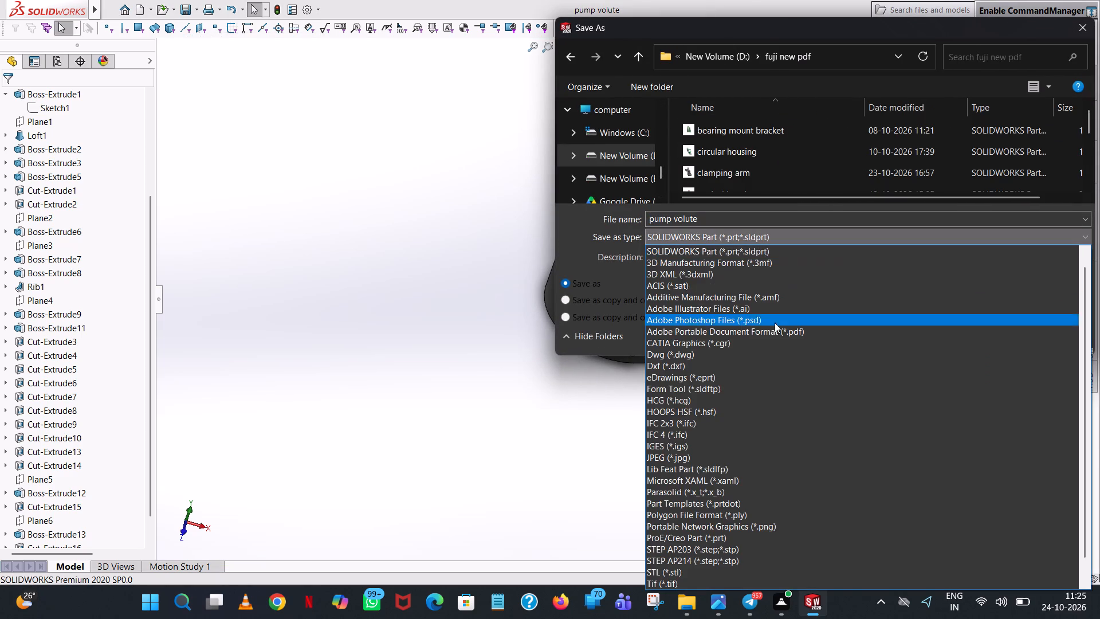
pyautogui.click(773, 332)
pyautogui.click(960, 358)
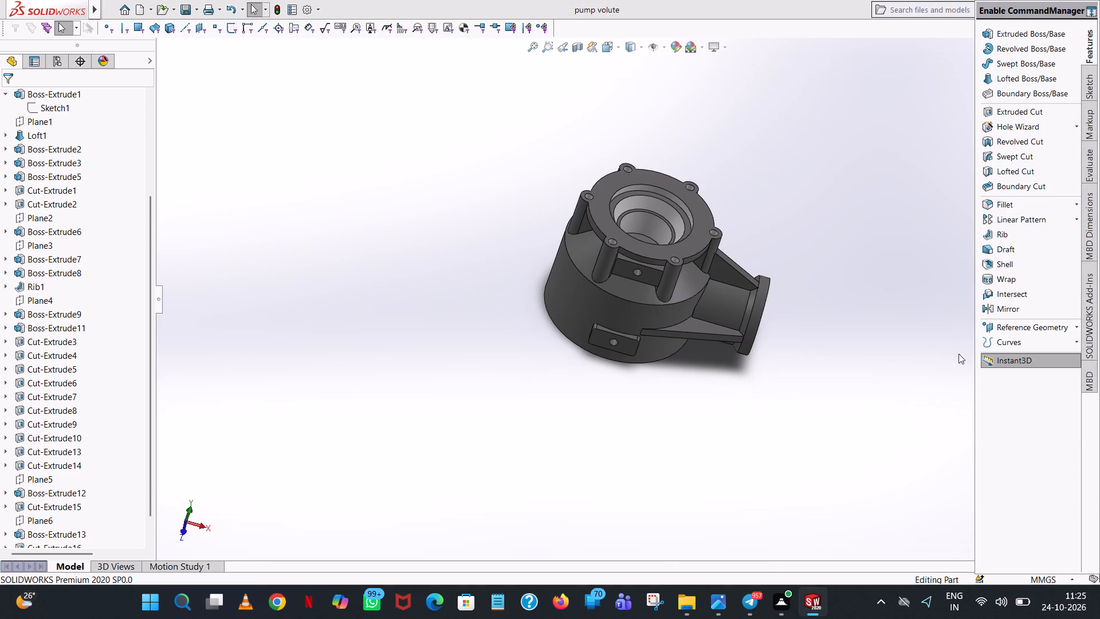